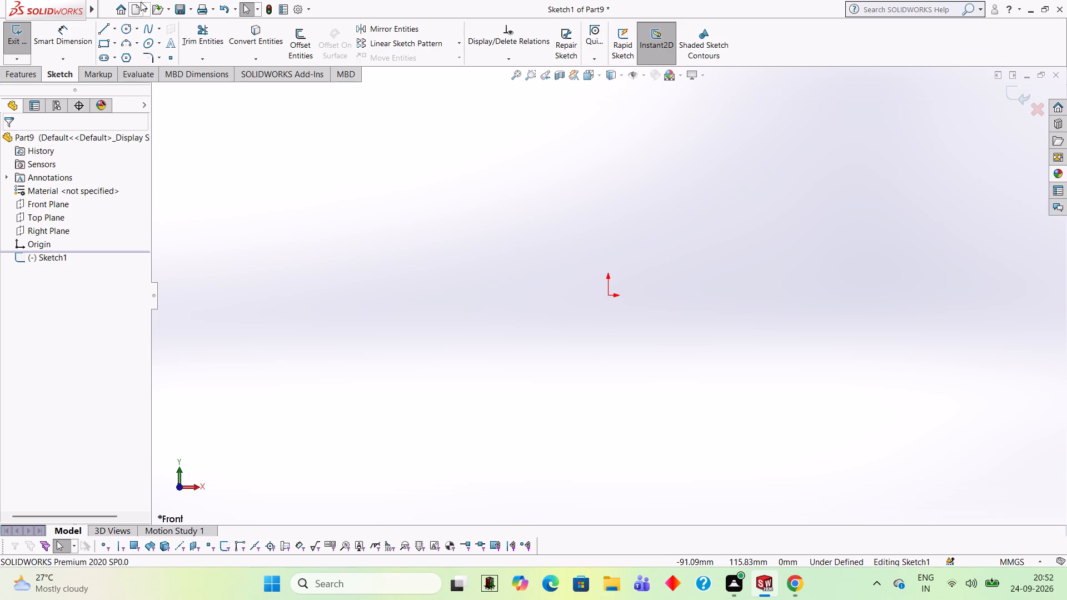
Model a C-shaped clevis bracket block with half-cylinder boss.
Sketch a closed rectangle from four lines starting at the origin, about 130 mm wide and 91 mm high.
{"action": "left_click", "coordinate": [107, 24]}
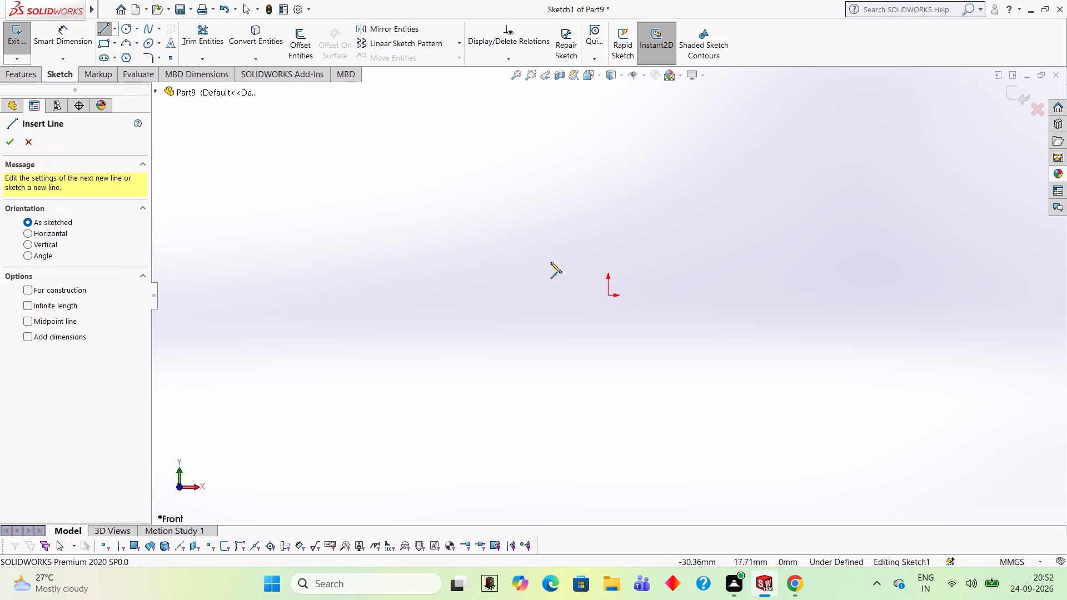
{"action": "left_click", "coordinate": [606, 293]}
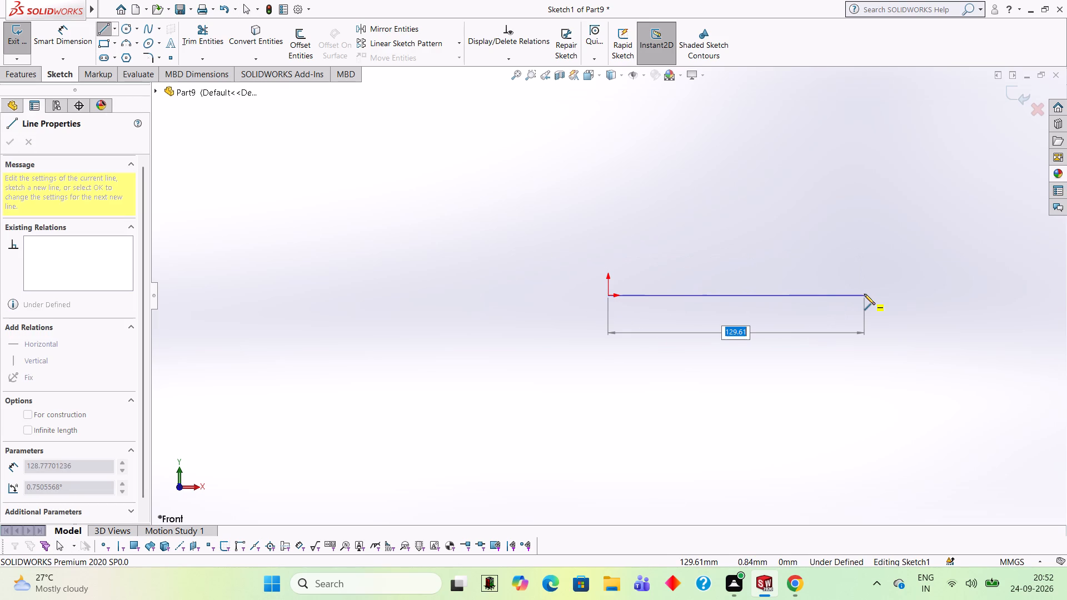
{"action": "key", "text": "Page_Up"}
{"action": "key", "text": "Insert"}
{"action": "key", "text": "Return"}
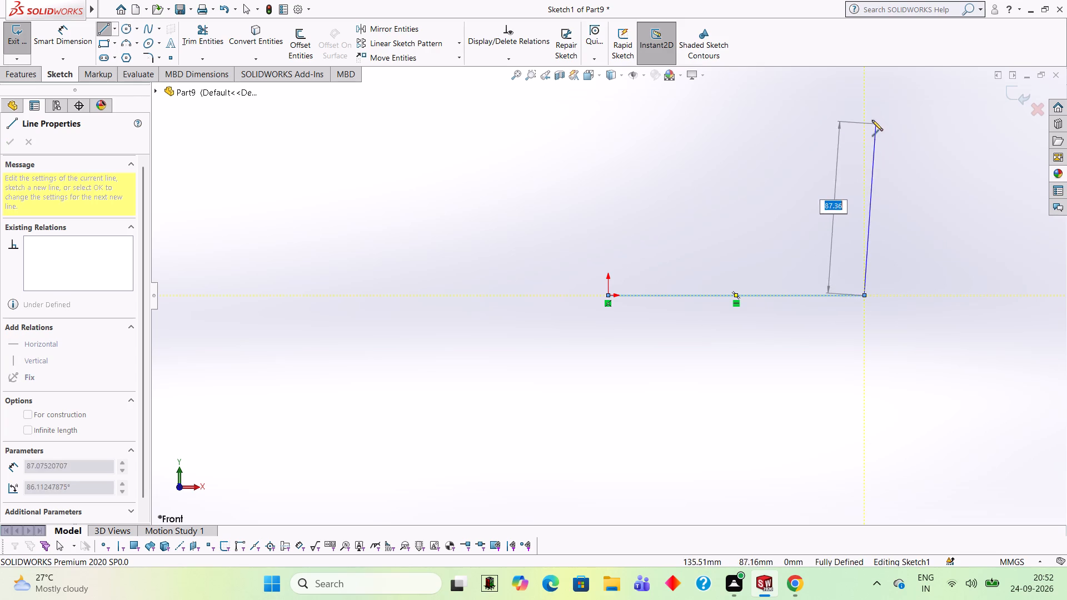
{"action": "key", "text": "Left"}
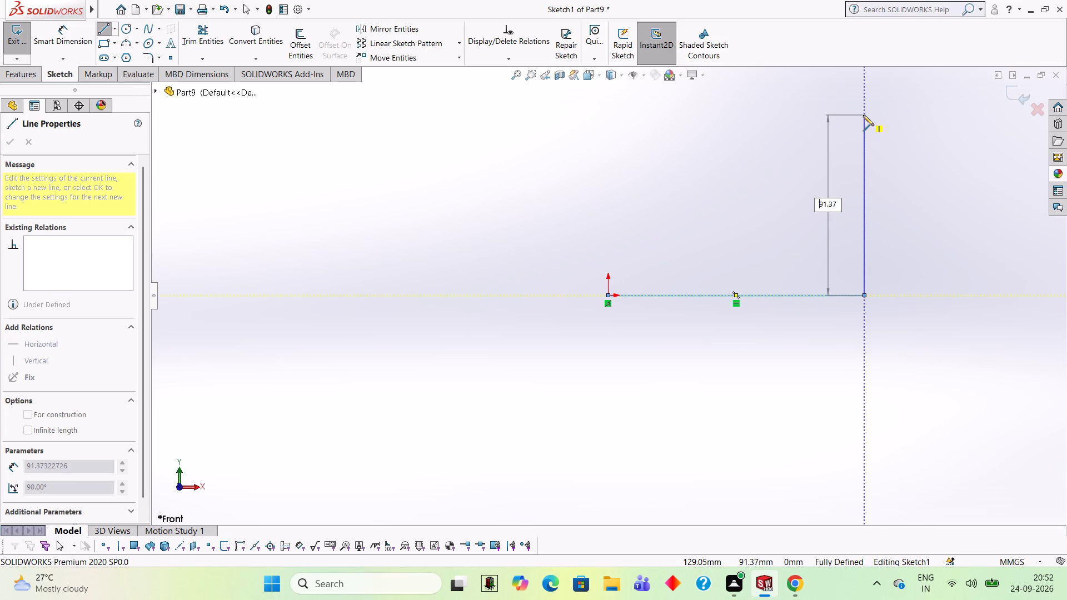
{"action": "key", "text": "Up"}
{"action": "key", "text": "Return"}
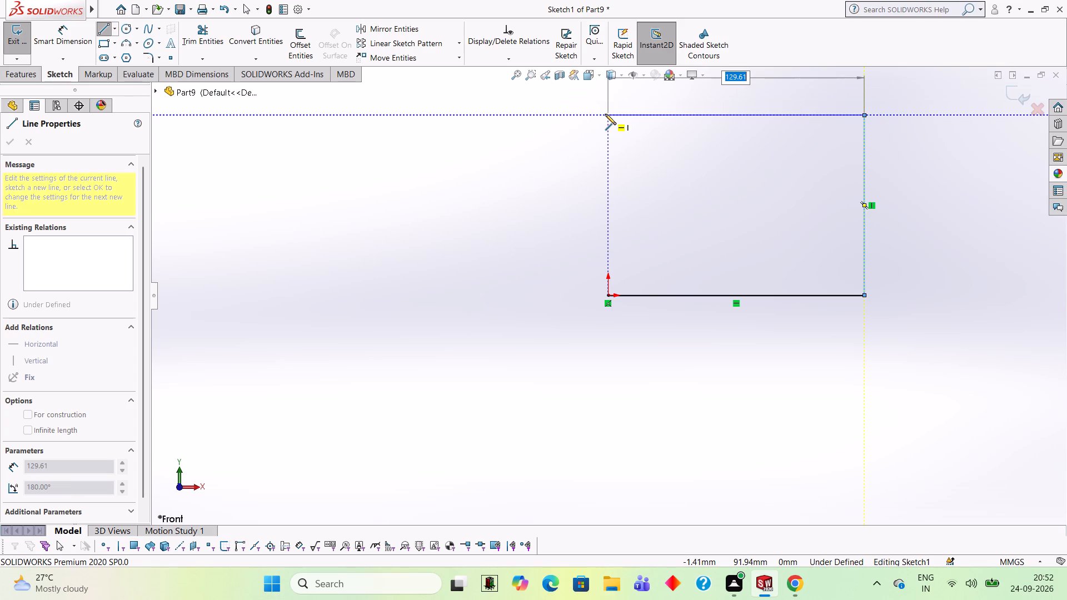
{"action": "left_click", "coordinate": [605, 114]}
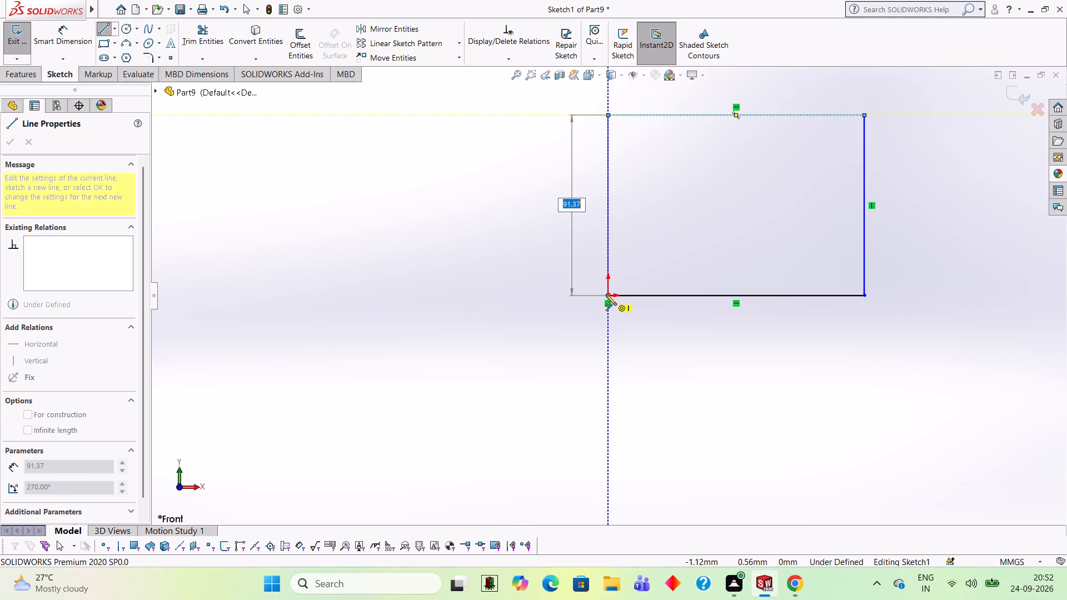
{"action": "left_click", "coordinate": [607, 295]}
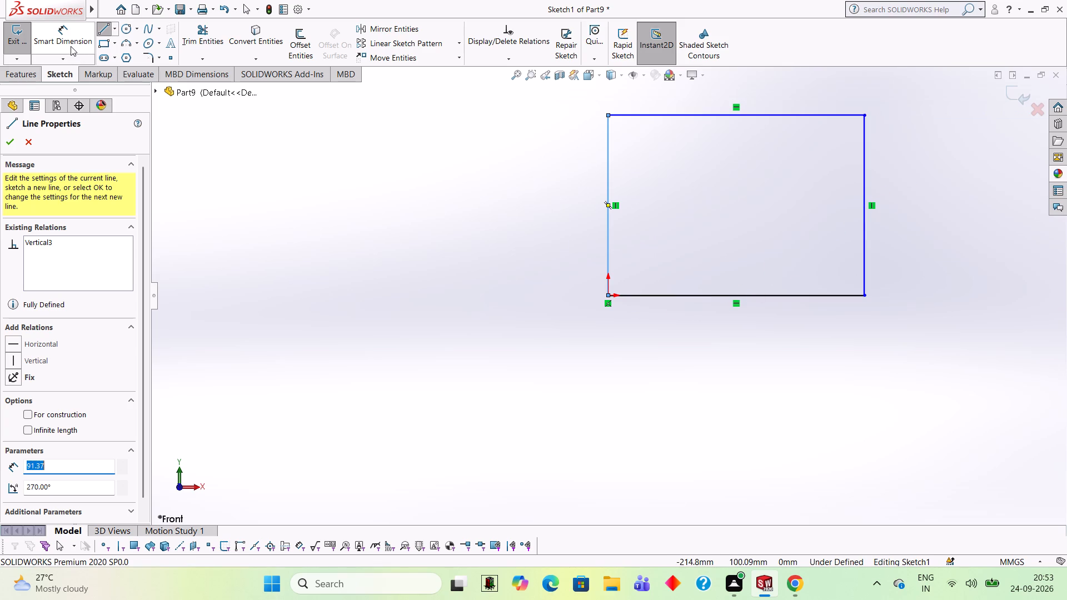
Extrude the rectangle as a blind boss with a depth of 30 mm.
{"action": "left_click", "coordinate": [29, 77]}
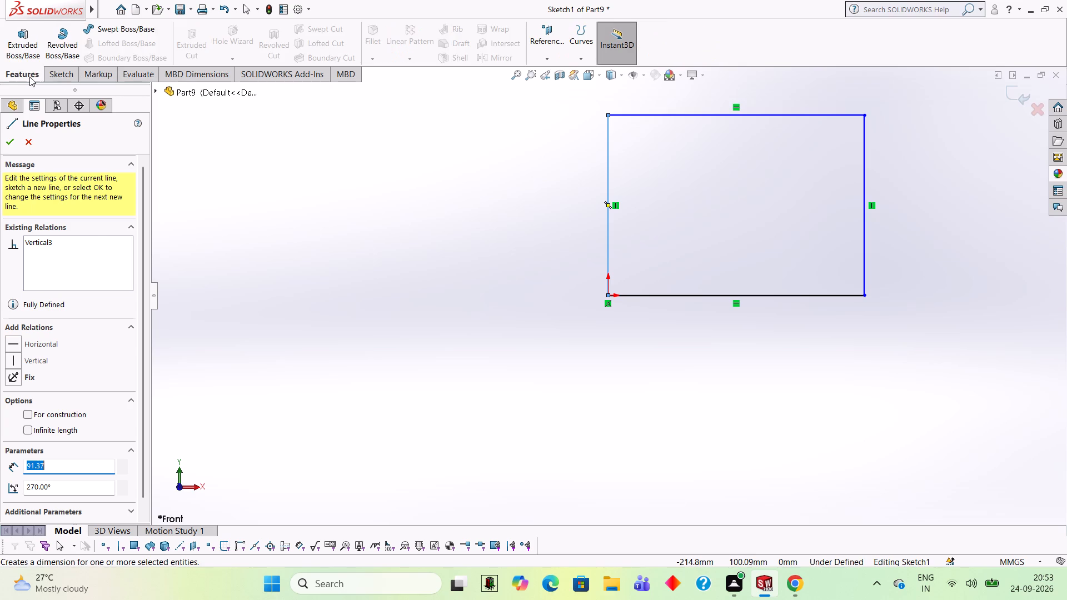
{"action": "left_click", "coordinate": [31, 57]}
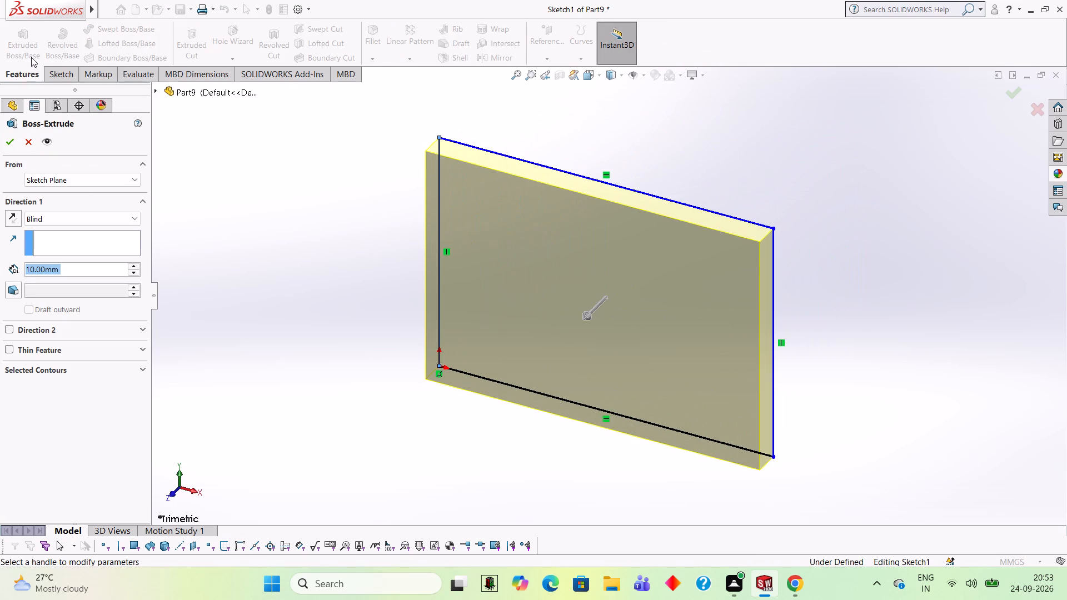
{"action": "key", "text": "Page_Down"}
{"action": "key", "text": "Insert"}
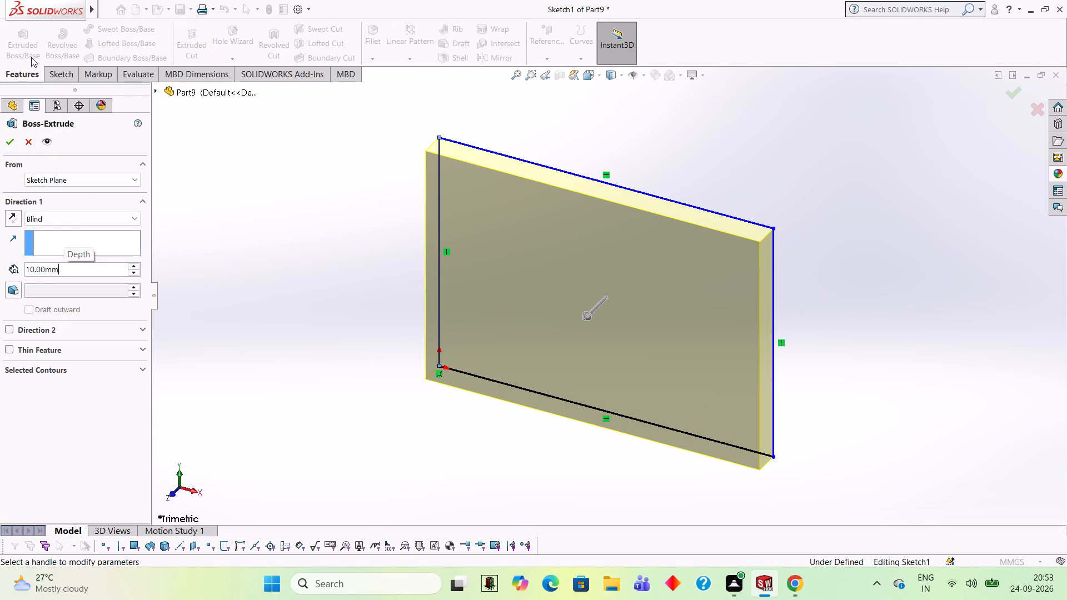
{"action": "key", "text": "BackSpace"}
{"action": "key", "text": "BackSpace"}
{"action": "key", "text": "BackSpace"}
{"action": "key", "text": "BackSpace"}
{"action": "key", "text": "BackSpace"}
{"action": "key", "text": "BackSpace"}
{"action": "key", "text": "BackSpace"}
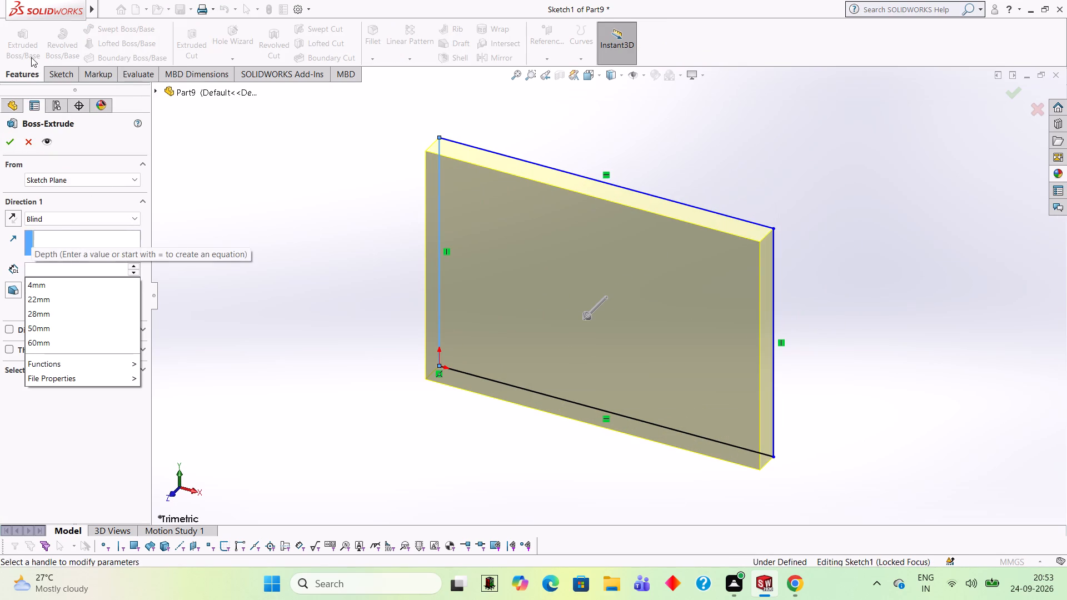
{"action": "key", "text": "Page_Down"}
{"action": "key", "text": "Insert"}
{"action": "left_click", "coordinate": [54, 273]}
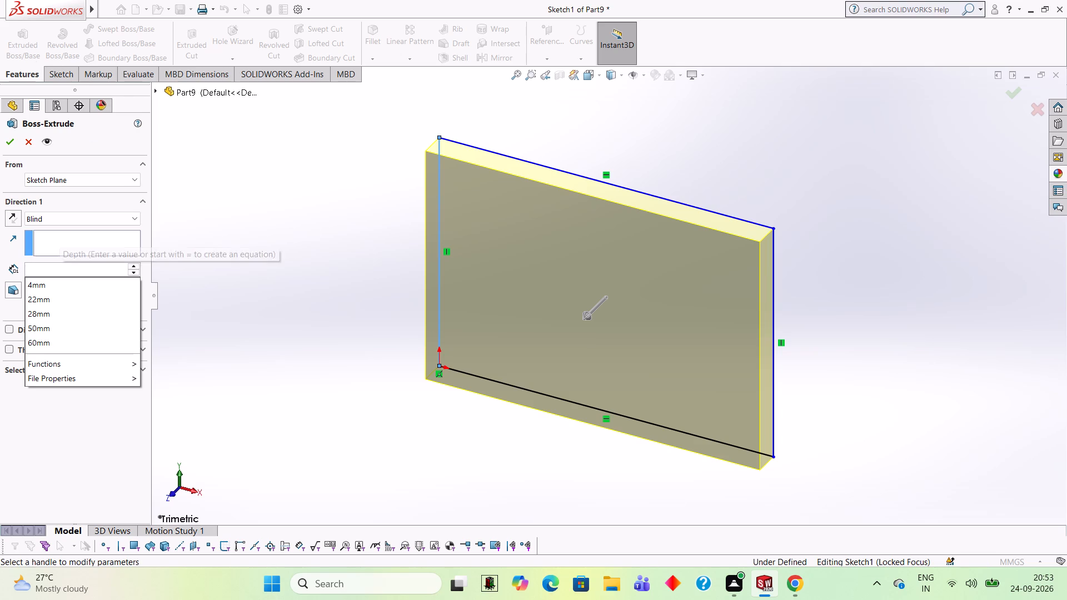
{"action": "key", "text": "Page_Down"}
{"action": "key", "text": "Insert"}
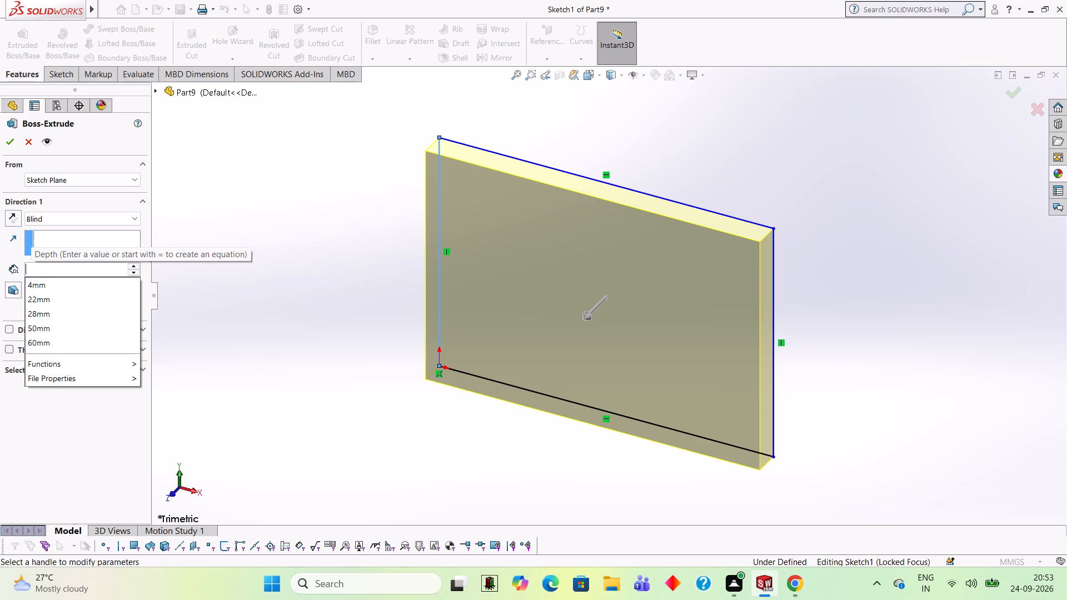
{"action": "key", "text": "Clear"}
{"action": "type", "text": "30"}
{"action": "key", "text": "Return"}
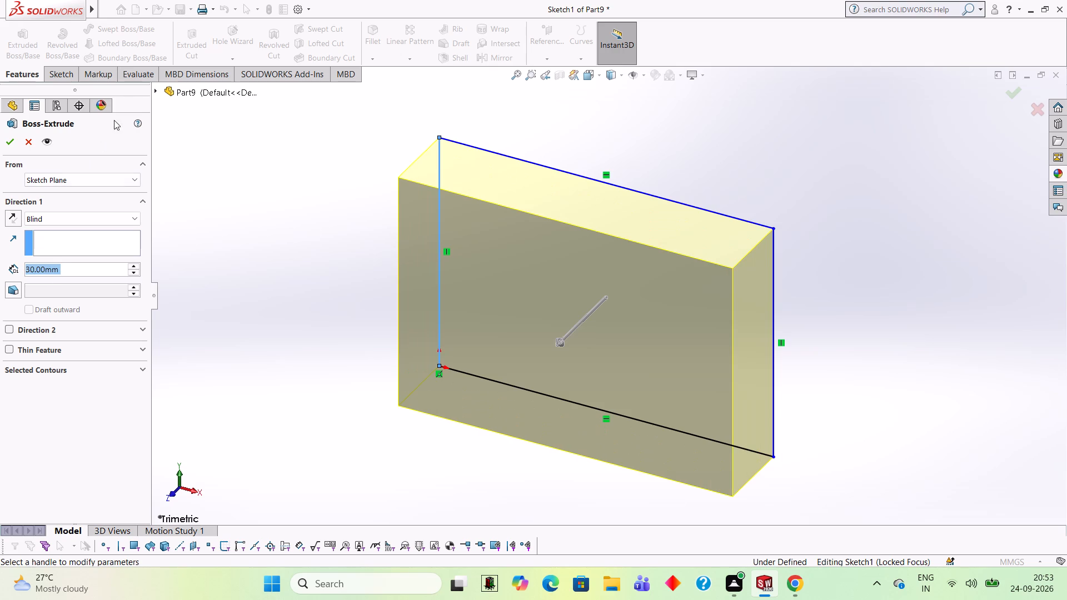
{"action": "left_click", "coordinate": [7, 139]}
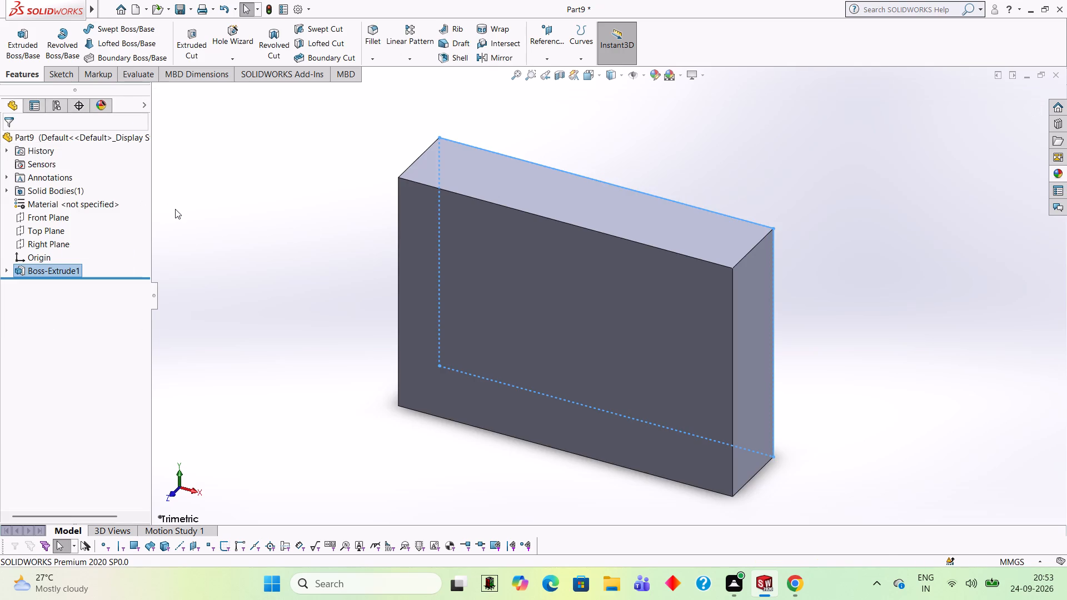
{"action": "left_click", "coordinate": [176, 209]}
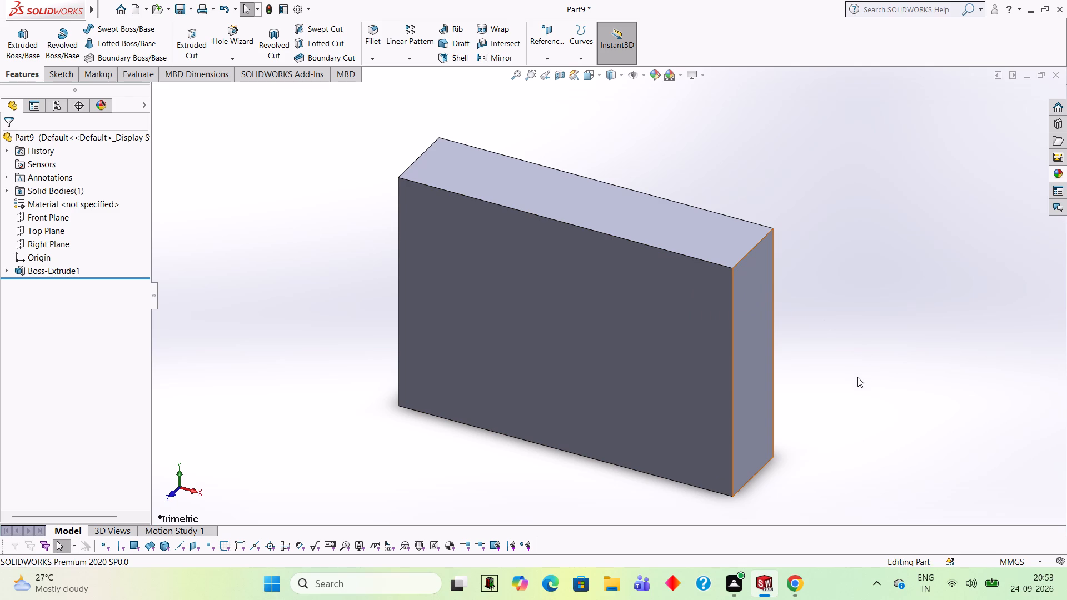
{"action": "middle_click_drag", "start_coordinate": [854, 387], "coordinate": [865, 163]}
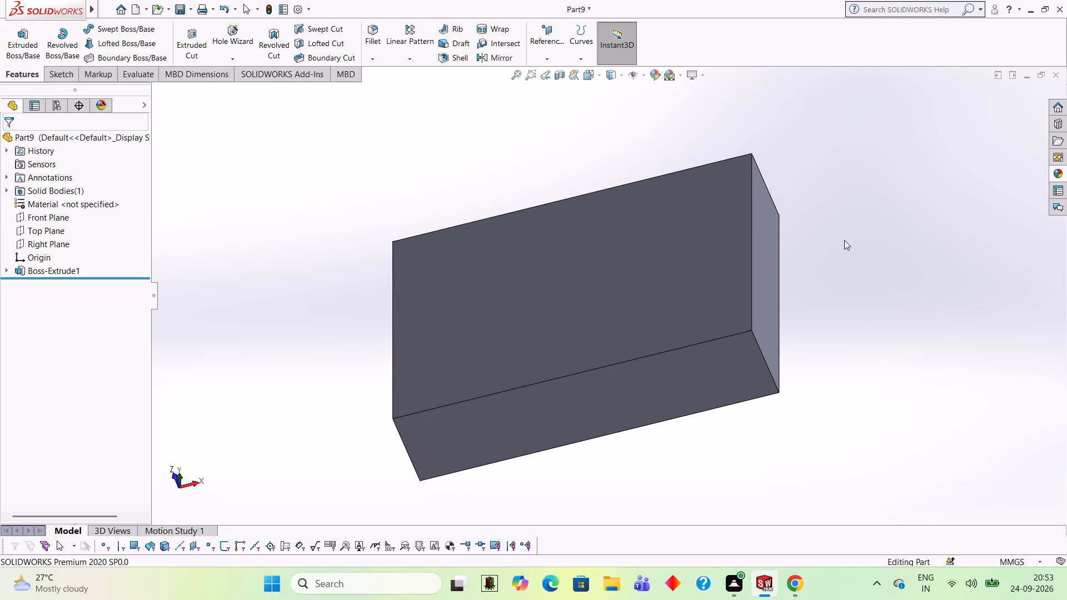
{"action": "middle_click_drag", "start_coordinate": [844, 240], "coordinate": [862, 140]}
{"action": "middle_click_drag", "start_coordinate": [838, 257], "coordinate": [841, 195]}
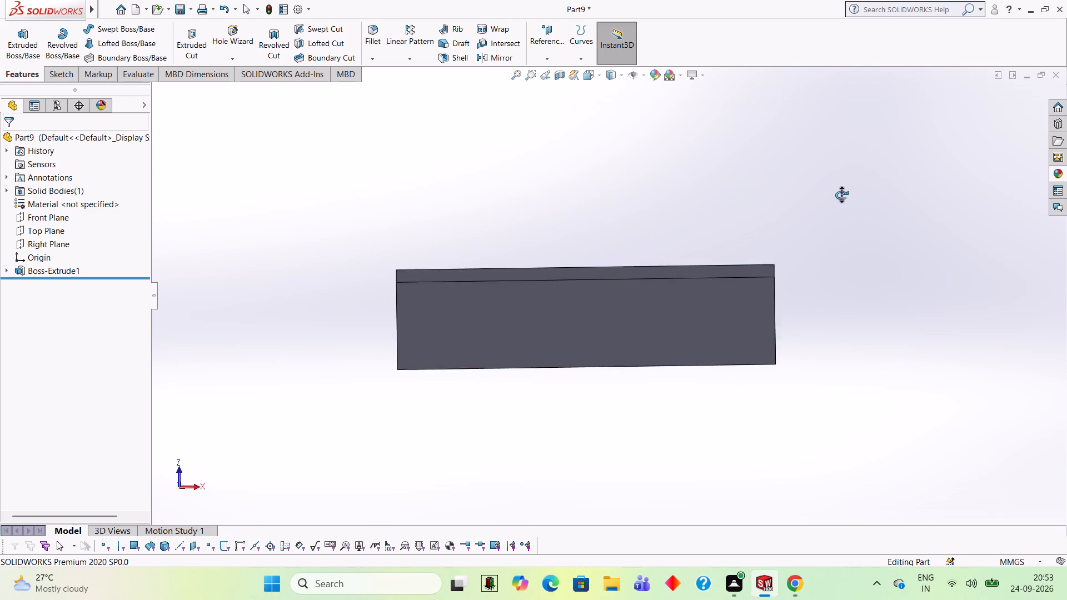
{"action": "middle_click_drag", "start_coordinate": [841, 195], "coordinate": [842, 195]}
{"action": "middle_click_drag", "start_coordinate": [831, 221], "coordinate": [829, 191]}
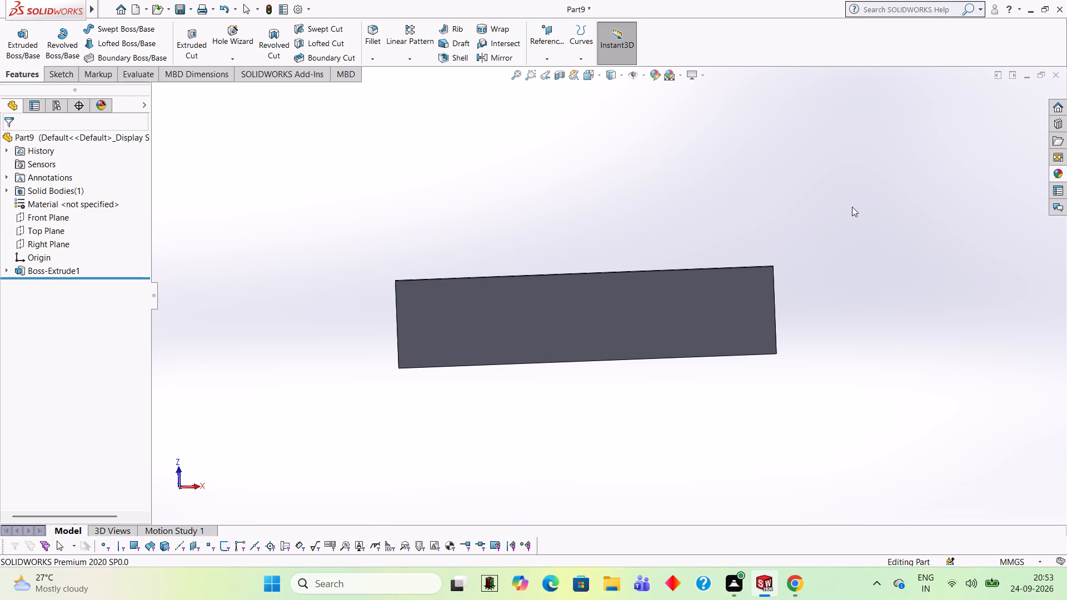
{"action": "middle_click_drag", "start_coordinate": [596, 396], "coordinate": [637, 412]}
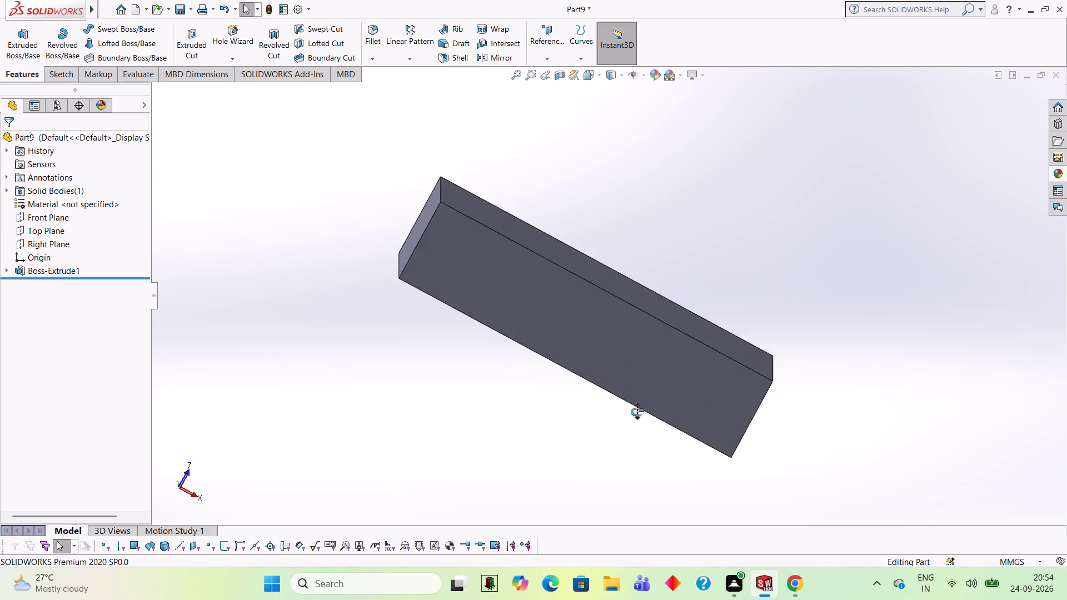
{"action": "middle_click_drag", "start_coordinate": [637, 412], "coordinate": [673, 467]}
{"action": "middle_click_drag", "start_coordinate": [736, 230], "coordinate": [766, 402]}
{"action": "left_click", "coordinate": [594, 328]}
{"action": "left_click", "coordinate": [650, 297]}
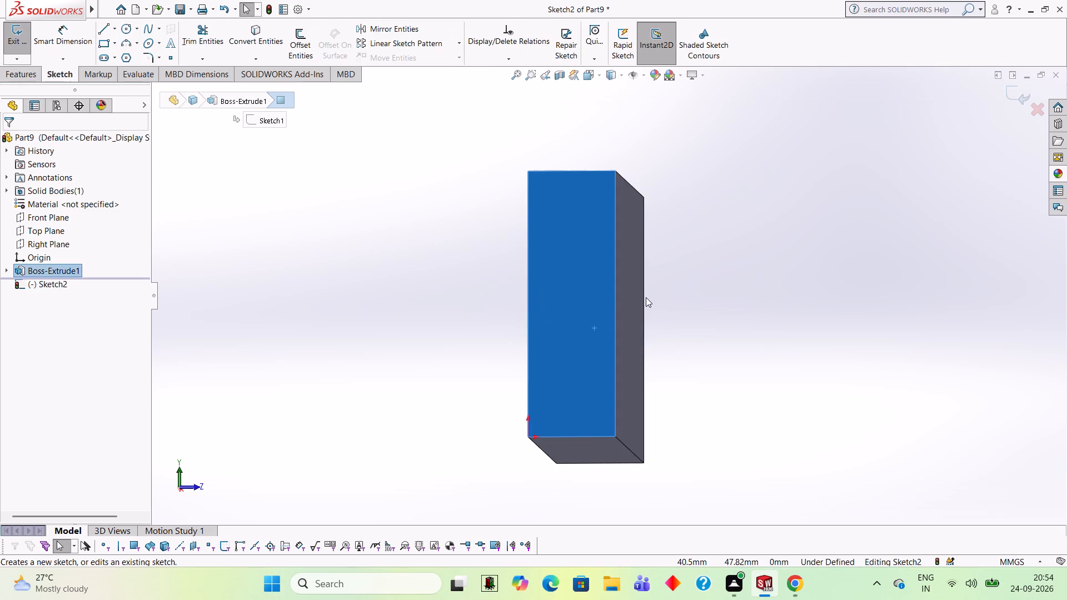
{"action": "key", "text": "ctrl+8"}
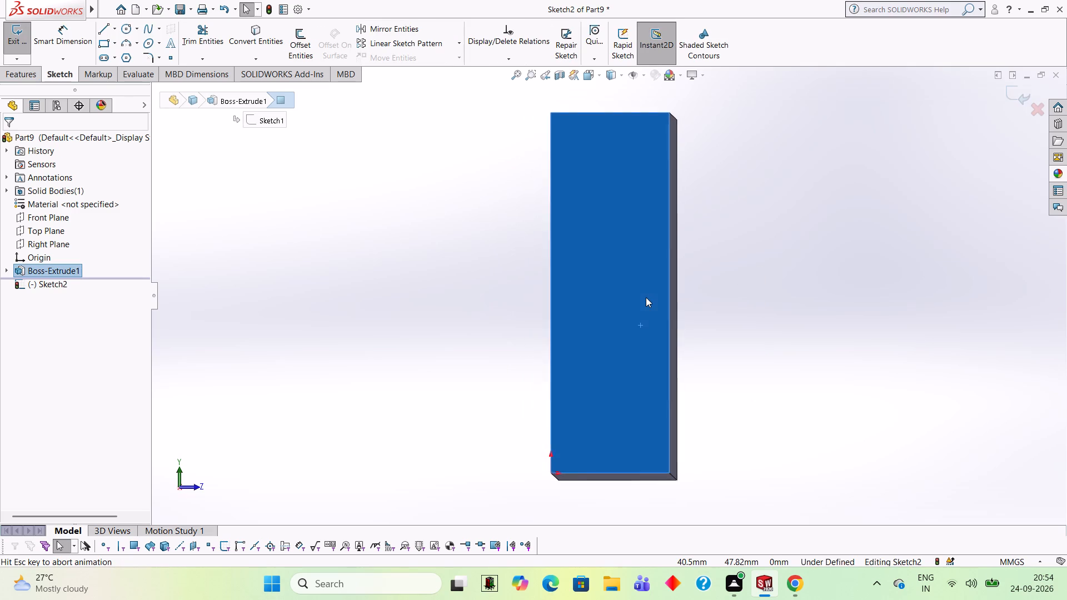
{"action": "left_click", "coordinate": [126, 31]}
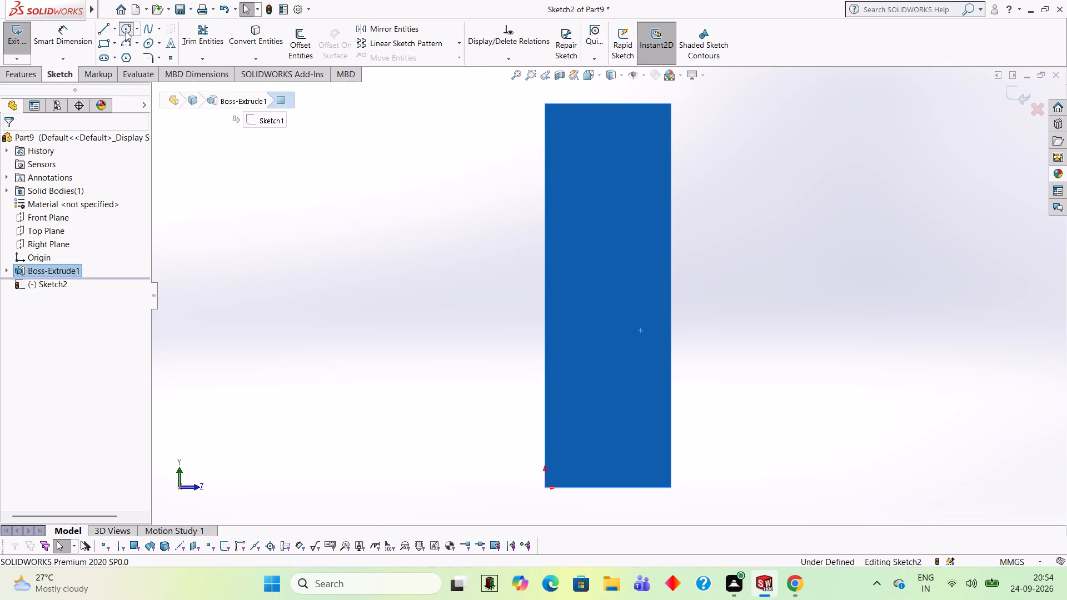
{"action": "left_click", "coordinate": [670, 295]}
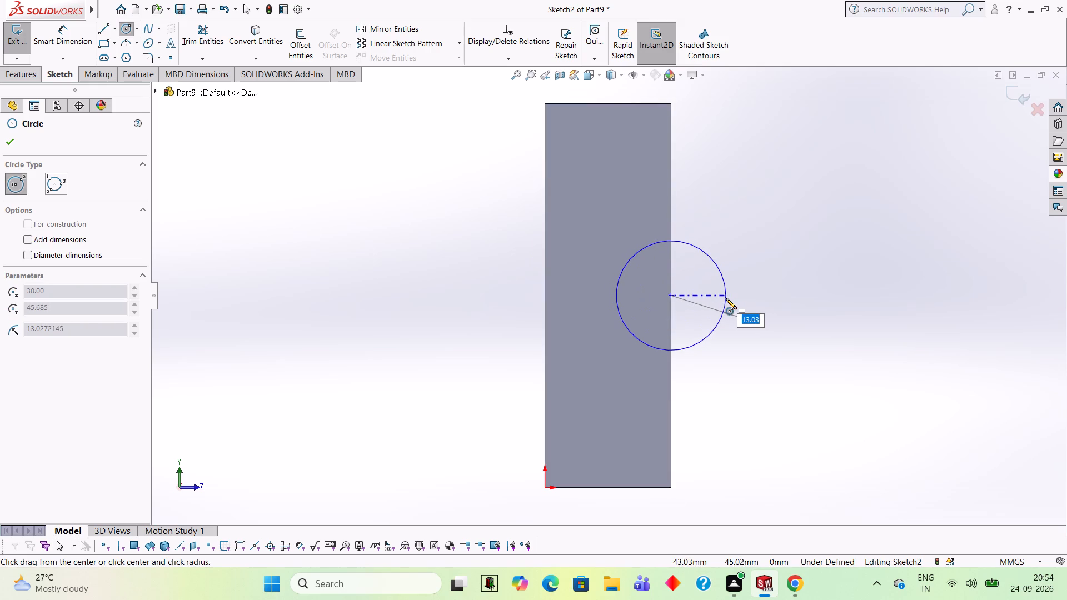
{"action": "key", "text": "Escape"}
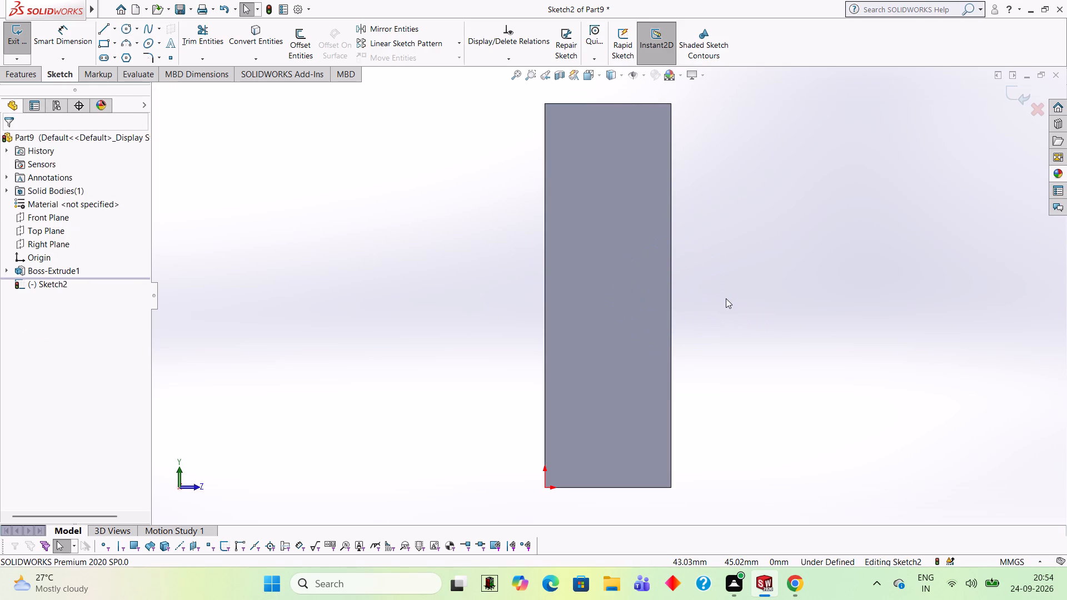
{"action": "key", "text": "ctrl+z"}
Start a sketch on the block's large front face and draw a 15 mm radius circle centred on the left edge's midpoint.
{"action": "middle_click_drag", "start_coordinate": [809, 287], "coordinate": [715, 252]}
{"action": "left_click", "coordinate": [591, 258]}
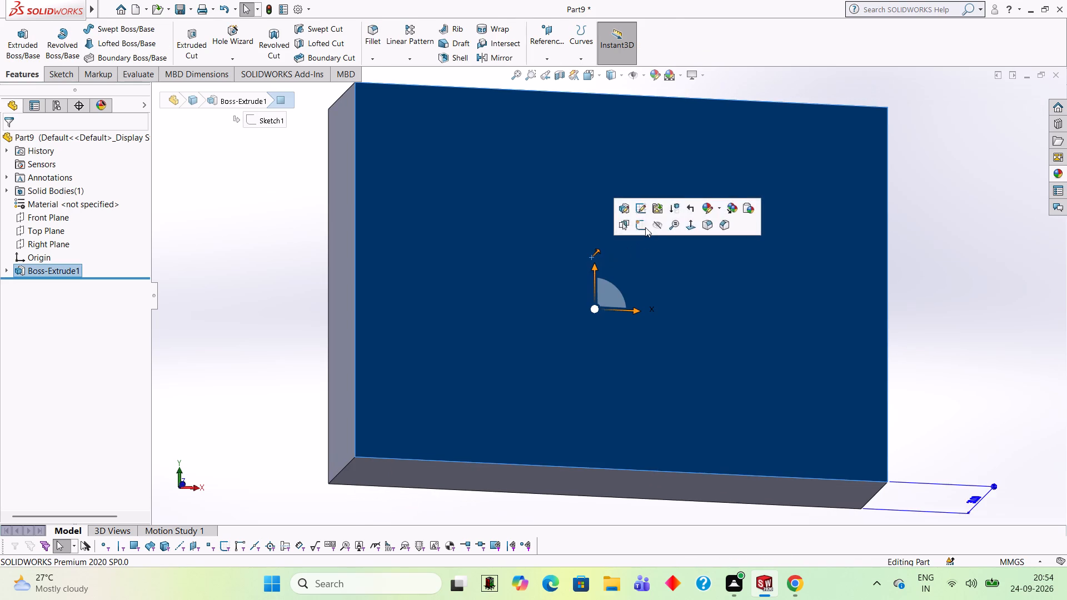
{"action": "left_click", "coordinate": [645, 227]}
{"action": "key", "text": "ctrl+8"}
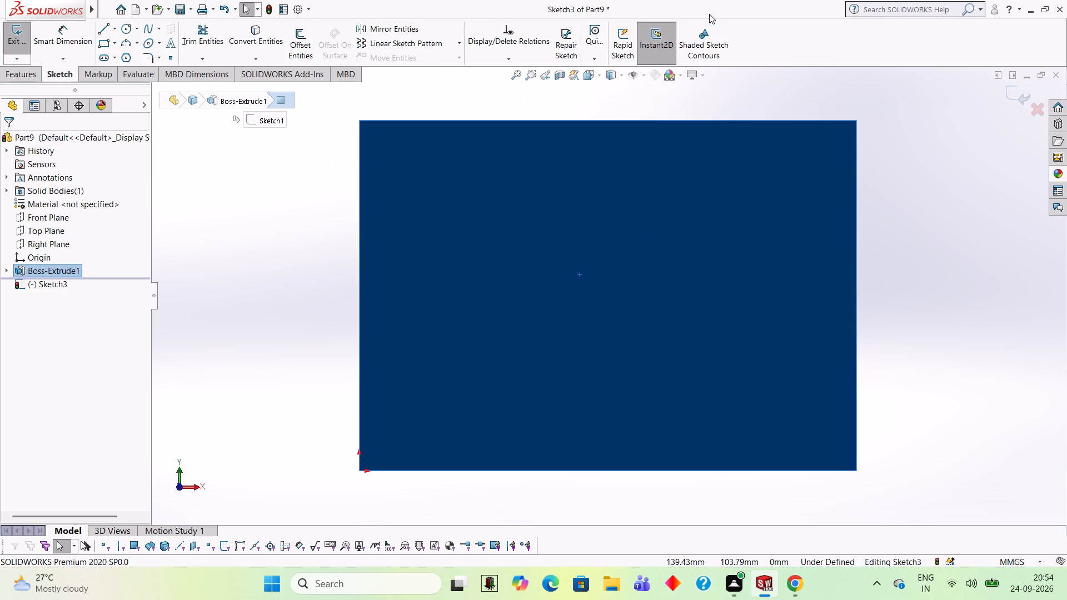
{"action": "left_click", "coordinate": [124, 34]}
{"action": "left_click", "coordinate": [359, 296]}
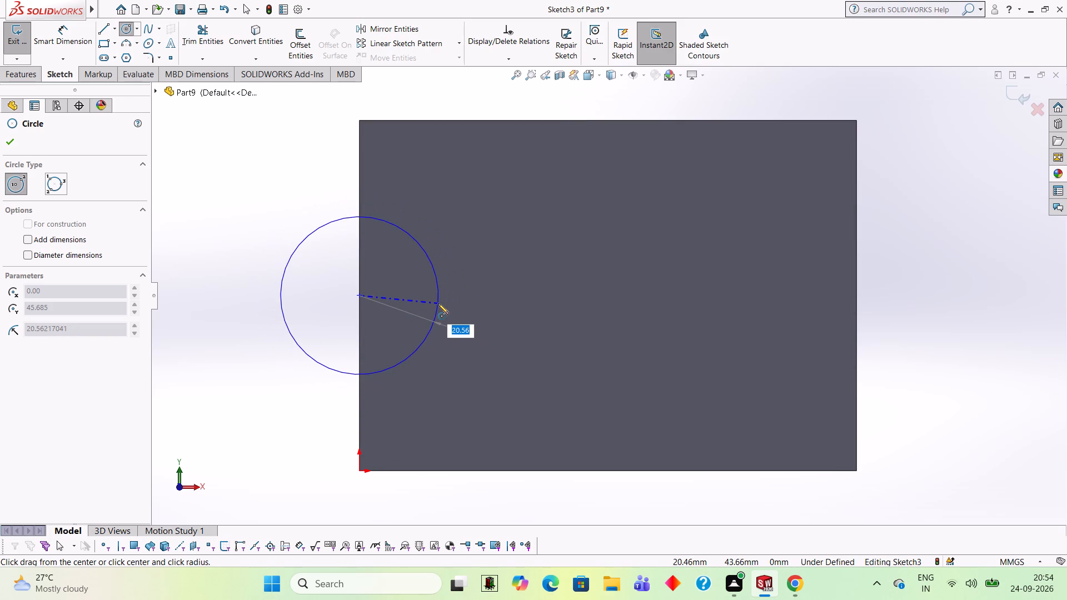
{"action": "type", "text": "15"}
{"action": "key", "text": "Return"}
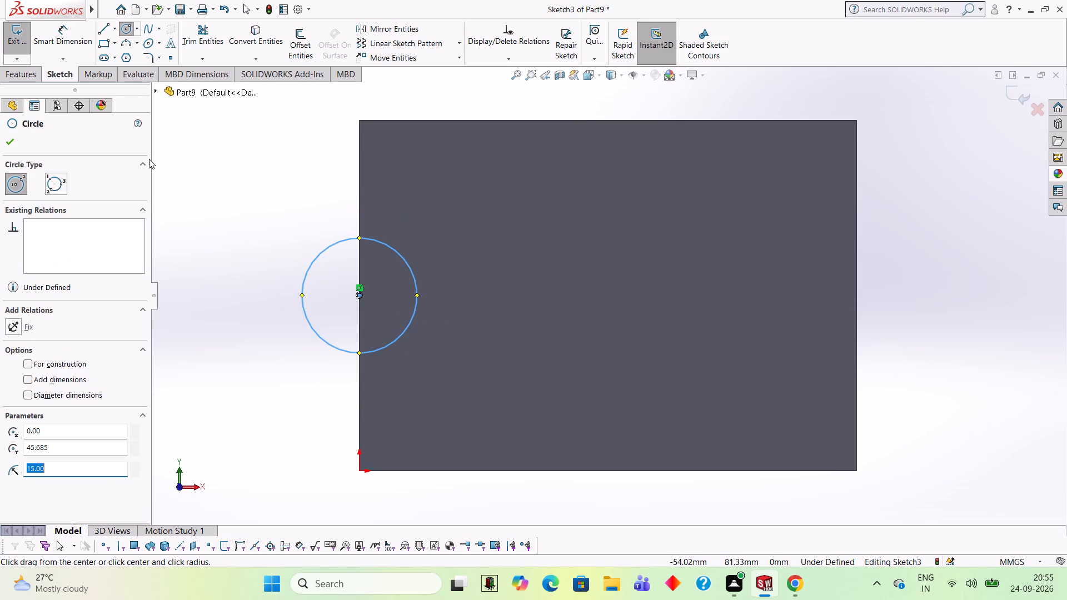
Draw a vertical line across the circle's full diameter, along the left edge of the face.
{"action": "left_click", "coordinate": [102, 31]}
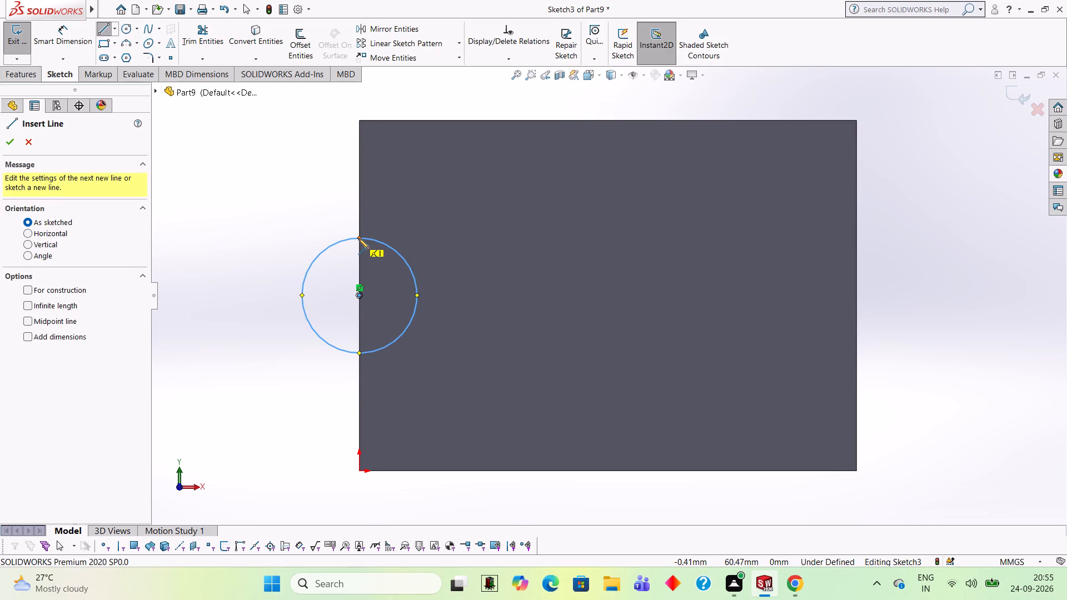
{"action": "left_click", "coordinate": [358, 238]}
{"action": "left_click", "coordinate": [358, 356]}
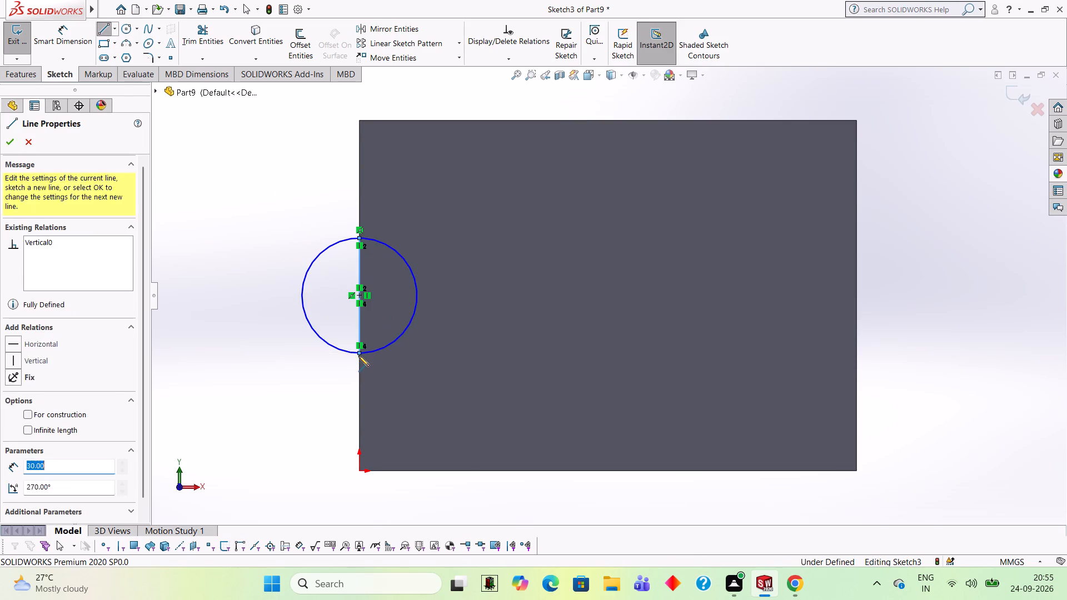
Trim away the half of the 15 mm radius circle that lies outside the block, leaving a closed semicircle.
{"action": "left_click", "coordinate": [216, 38]}
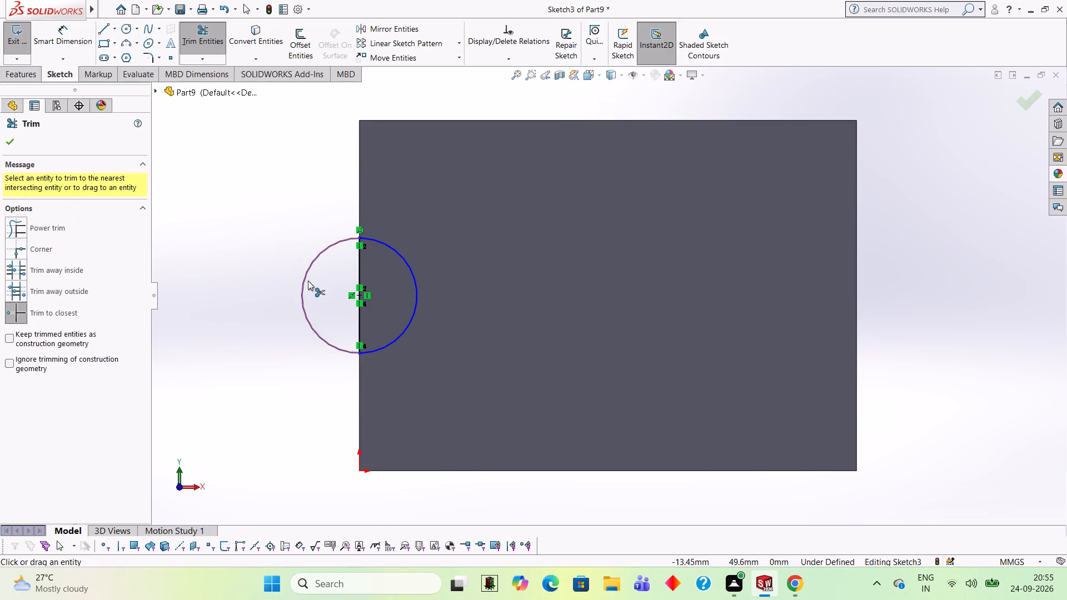
{"action": "left_click", "coordinate": [303, 278]}
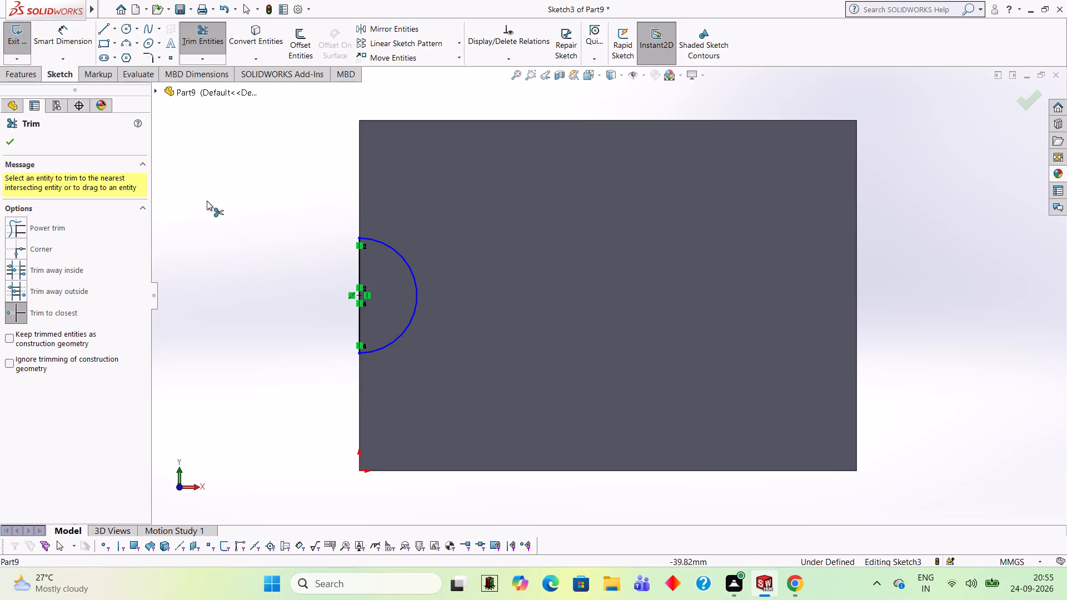
Extrude the semicircle outward from the block's front face as a blind boss with a depth of 12 mm.
{"action": "middle_click_drag", "start_coordinate": [224, 231], "coordinate": [290, 255]}
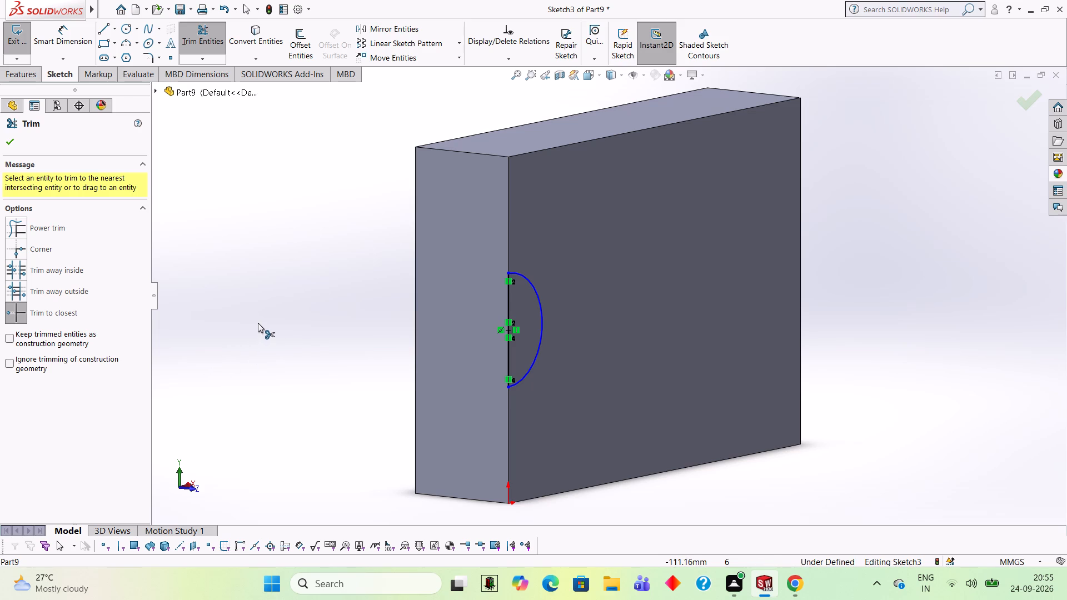
{"action": "left_click", "coordinate": [32, 77]}
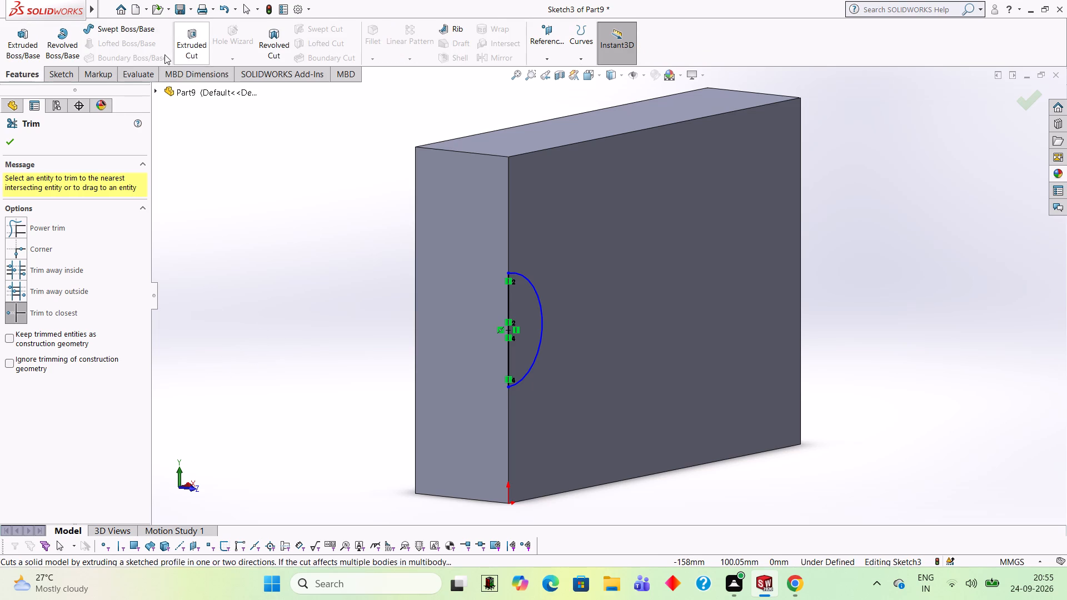
{"action": "left_click", "coordinate": [23, 42]}
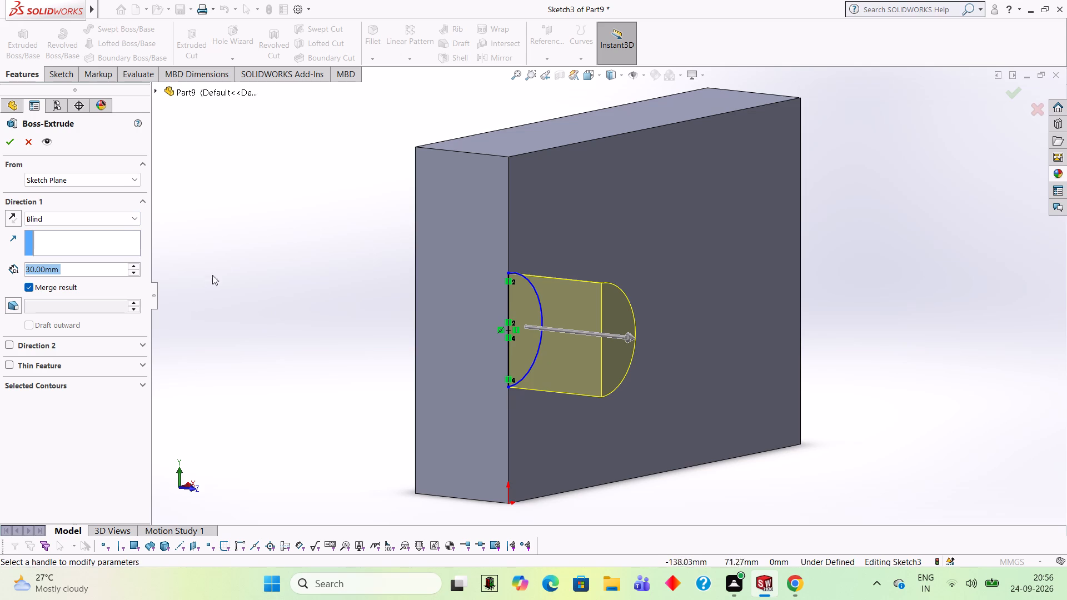
{"action": "left_click", "coordinate": [88, 267]}
{"action": "key", "text": "BackSpace"}
{"action": "key", "text": "BackSpace"}
{"action": "key", "text": "BackSpace"}
{"action": "key", "text": "BackSpace"}
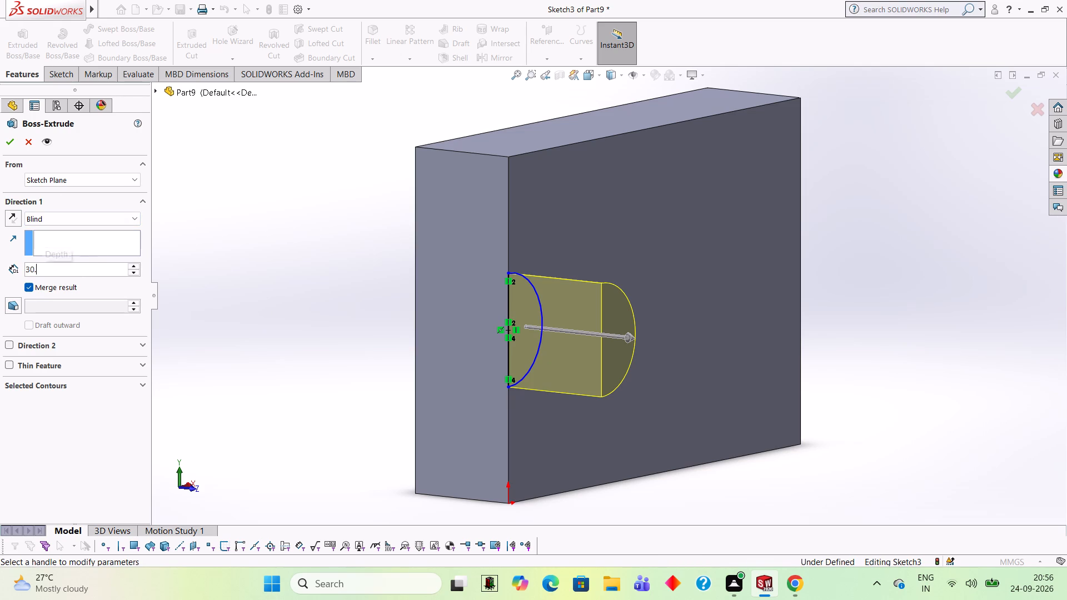
{"action": "key", "text": "BackSpace"}
{"action": "key", "text": "BackSpace"}
{"action": "key", "text": "BackSpace"}
{"action": "key", "text": "BackSpace"}
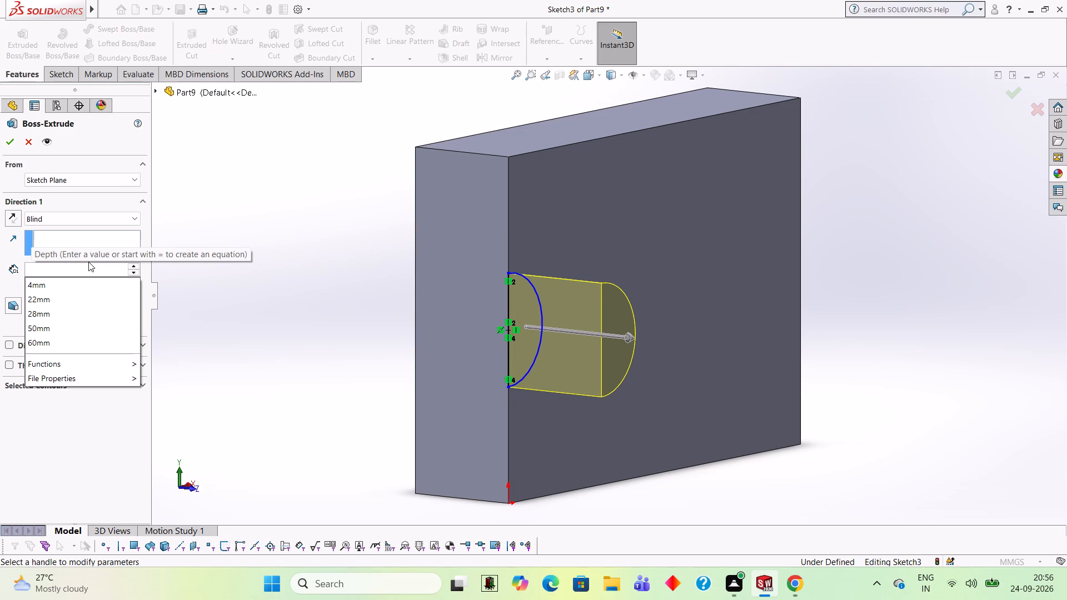
{"action": "key", "text": "1"}
{"action": "key", "text": "2"}
{"action": "key", "text": "Return"}
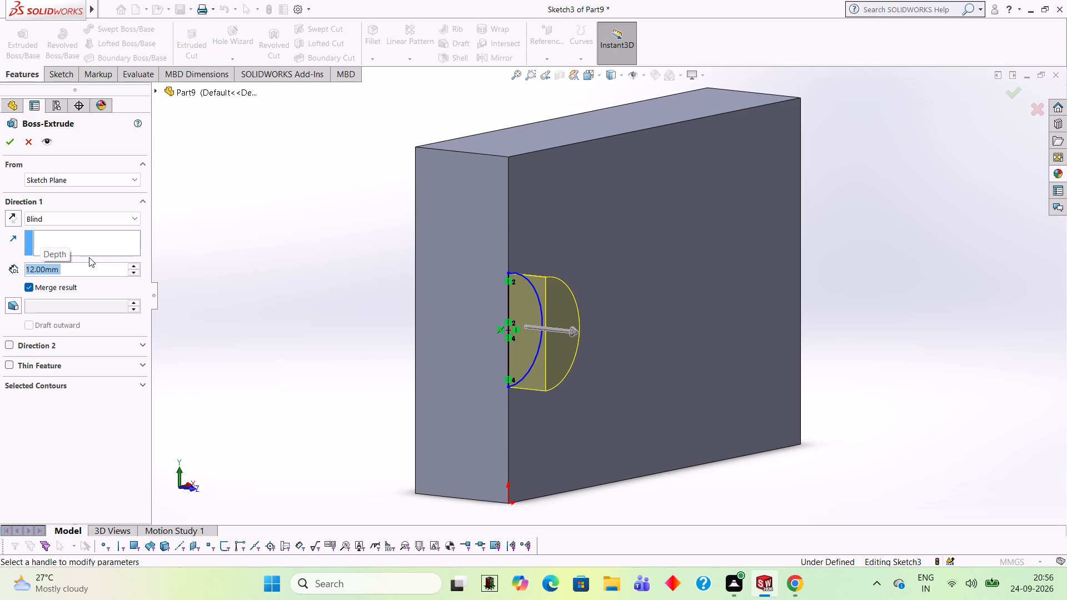
{"action": "left_click", "coordinate": [12, 147]}
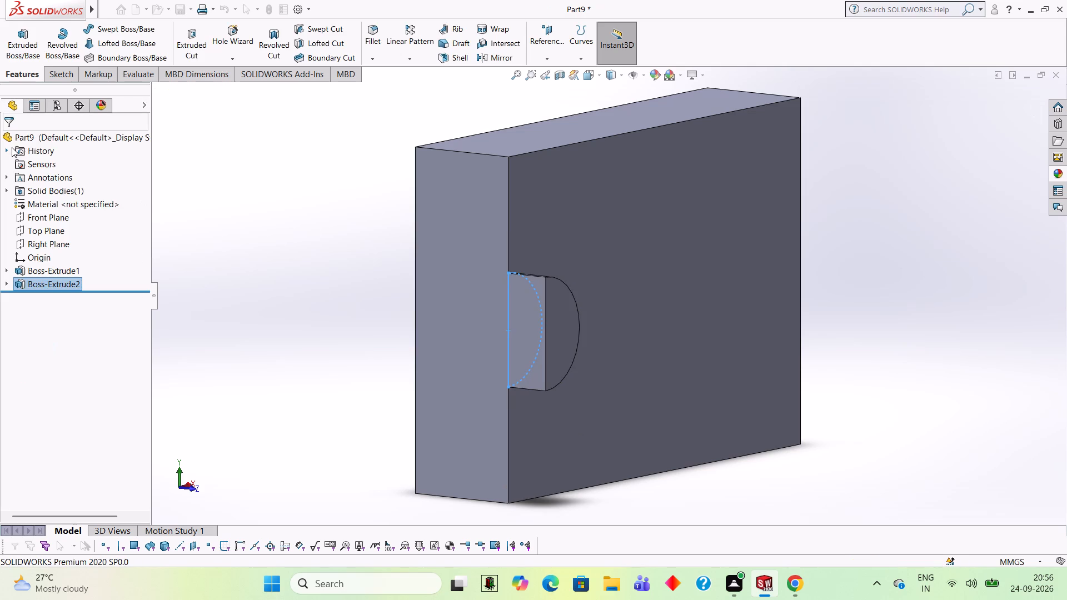
{"action": "left_click", "coordinate": [206, 214]}
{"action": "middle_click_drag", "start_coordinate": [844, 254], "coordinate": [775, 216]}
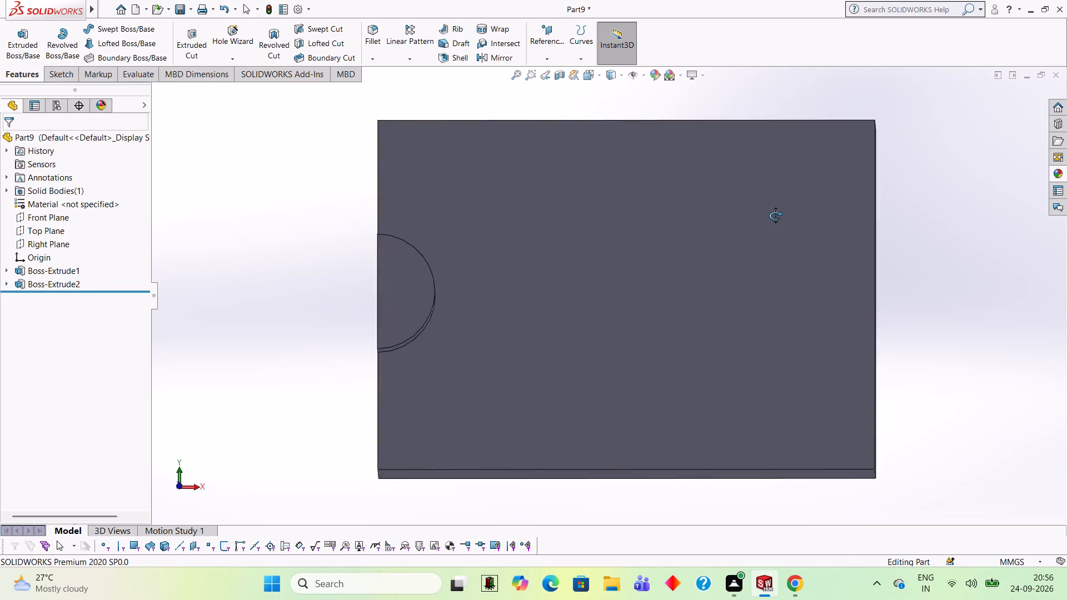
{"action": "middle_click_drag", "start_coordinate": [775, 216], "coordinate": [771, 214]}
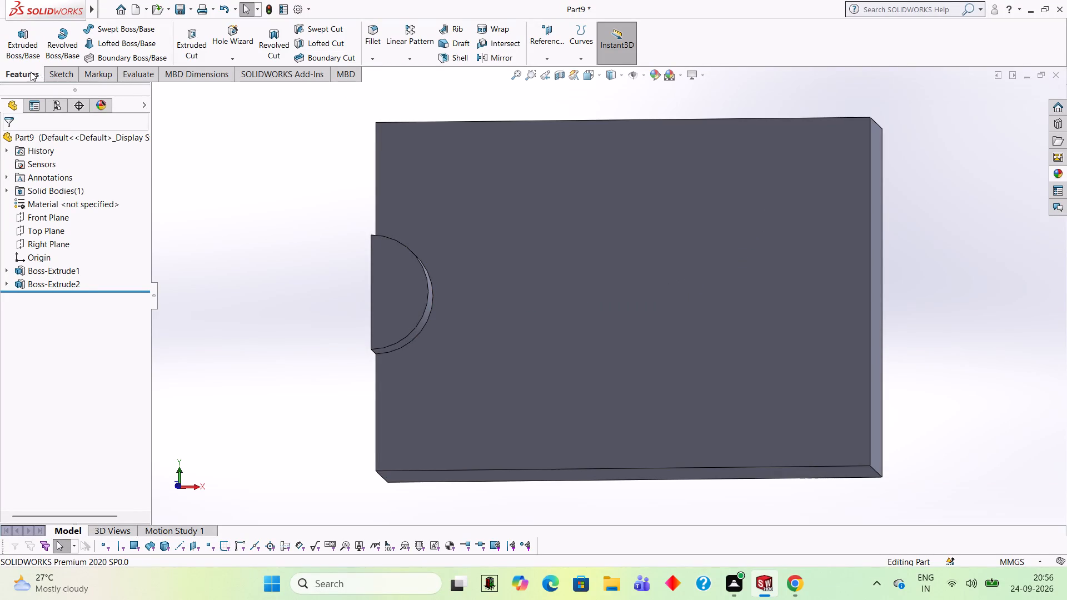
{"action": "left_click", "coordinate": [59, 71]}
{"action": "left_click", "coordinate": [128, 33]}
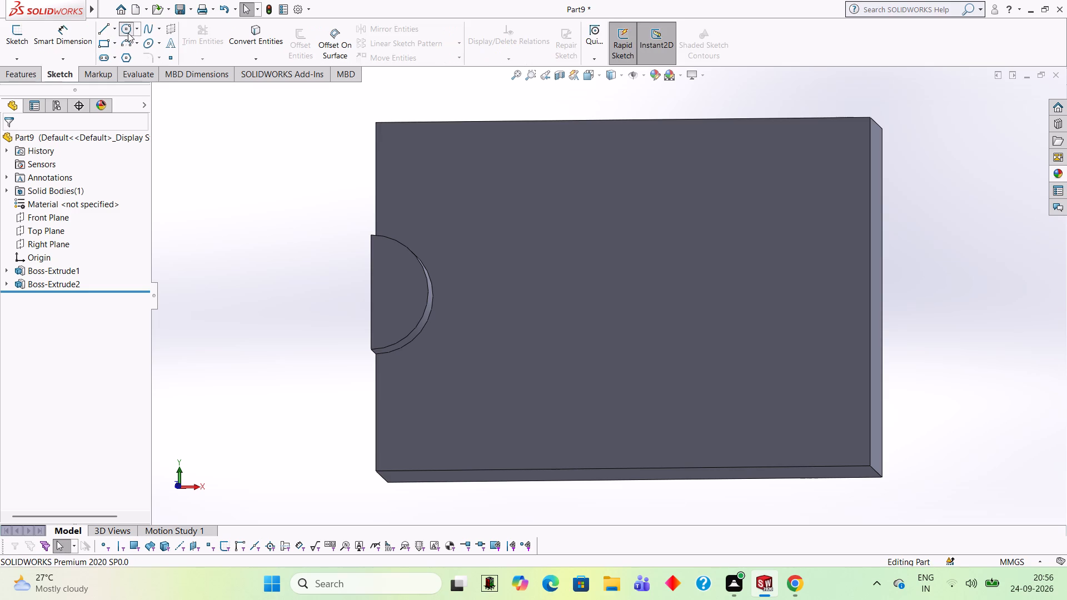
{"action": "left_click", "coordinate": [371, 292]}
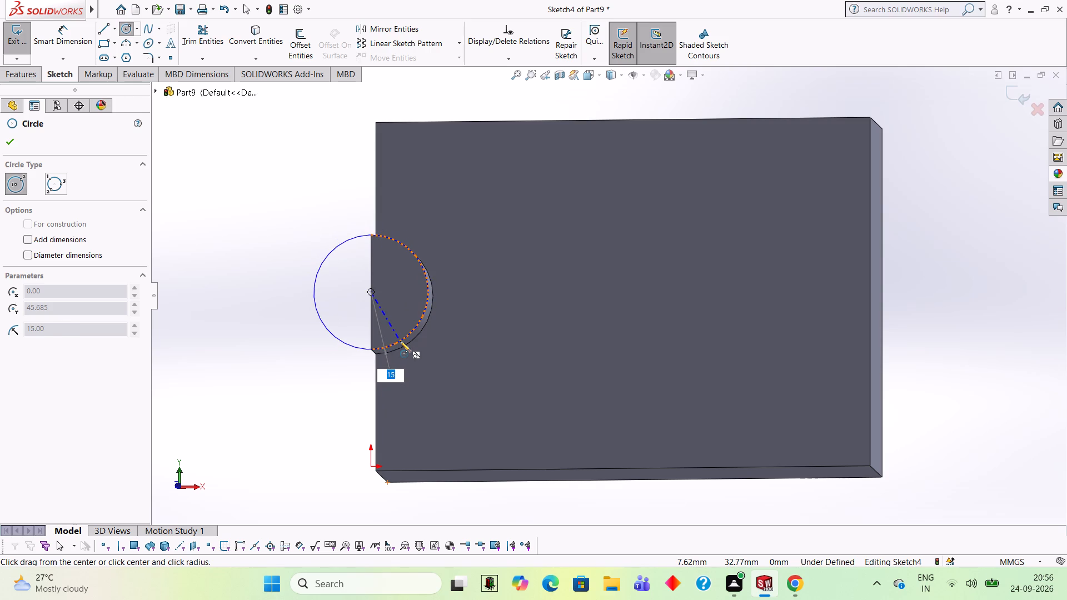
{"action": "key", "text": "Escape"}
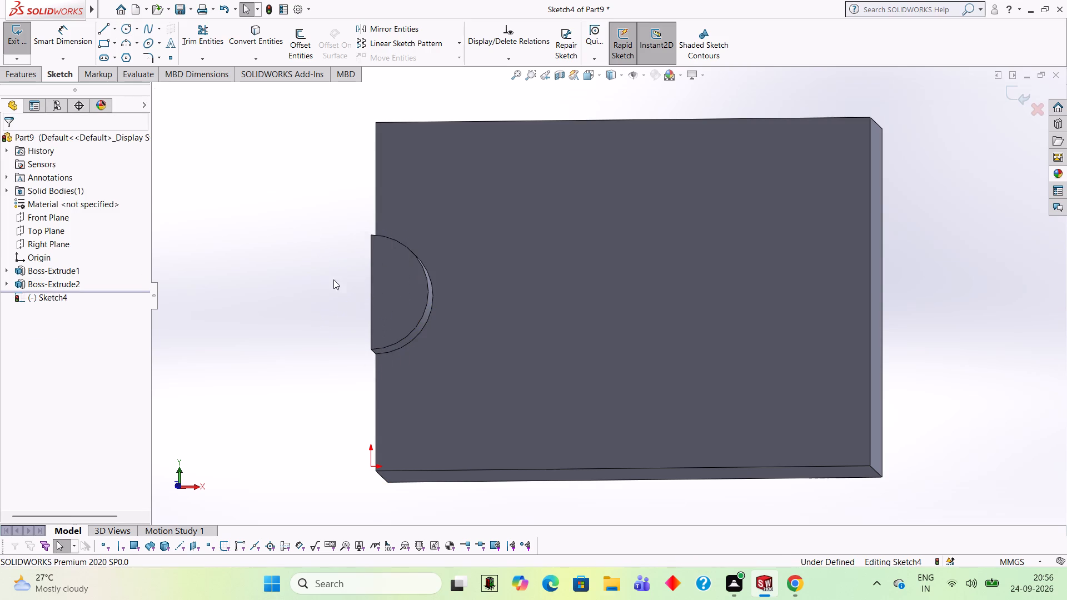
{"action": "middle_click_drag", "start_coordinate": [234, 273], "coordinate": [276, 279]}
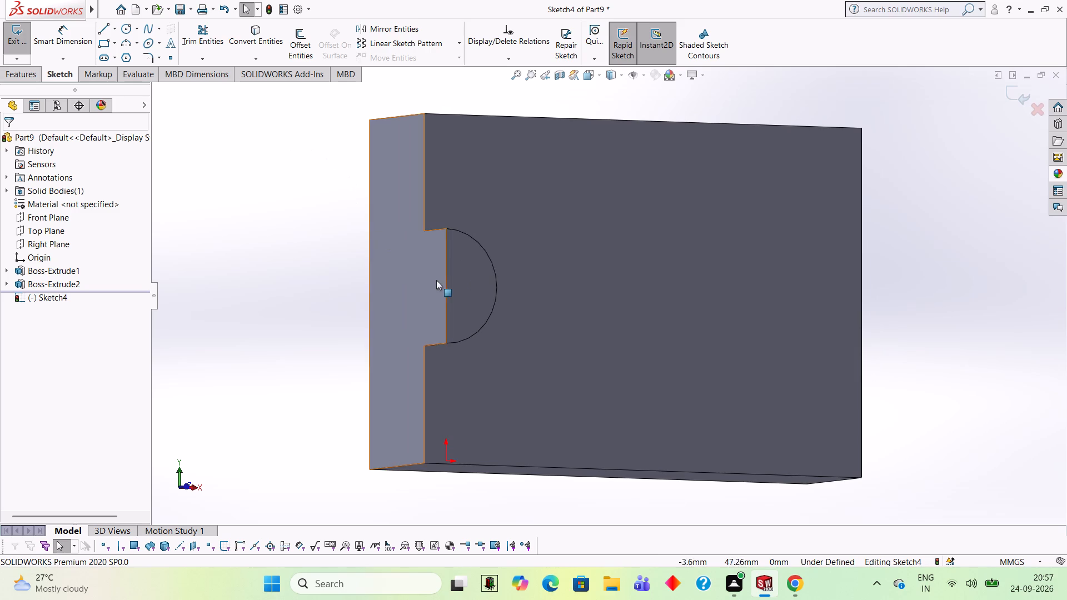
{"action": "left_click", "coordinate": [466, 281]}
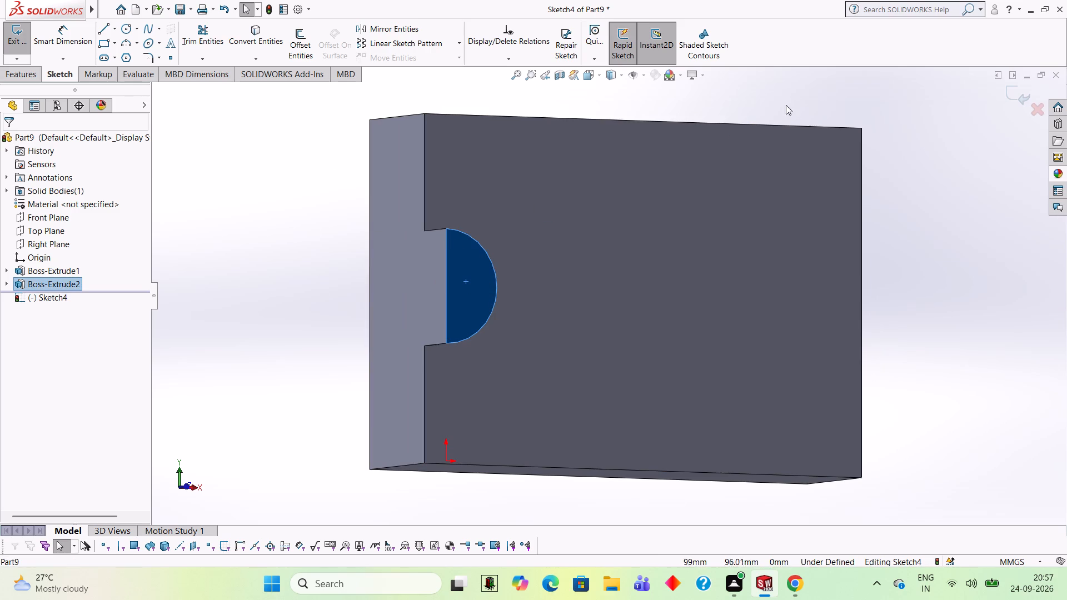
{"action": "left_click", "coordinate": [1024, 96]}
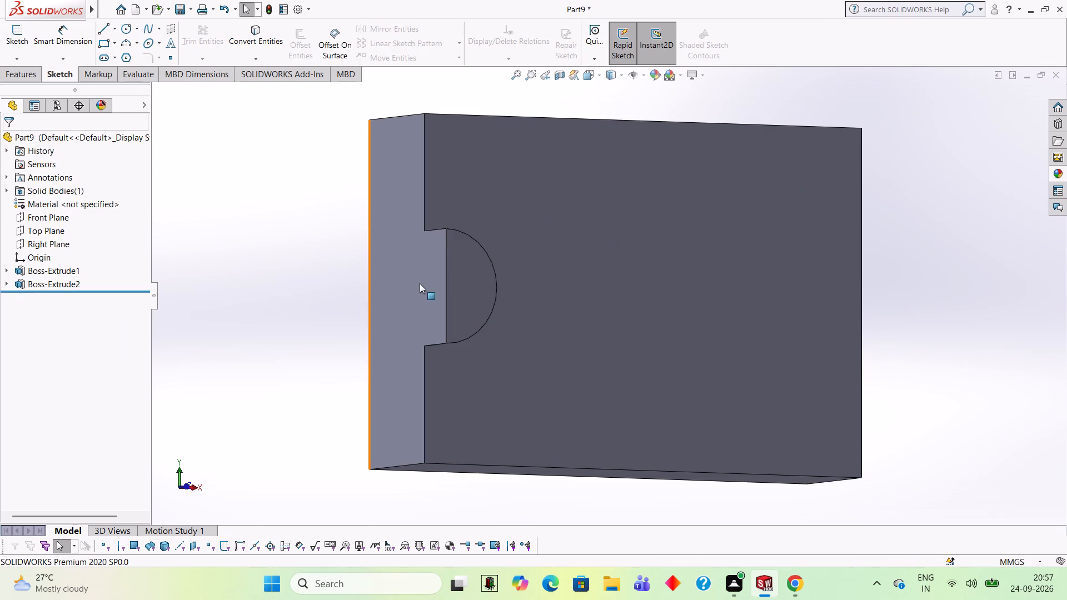
Start a sketch on the semicircular boss's front face and draw a 9 mm radius circle centred on its straight edge's midpoint.
{"action": "left_click", "coordinate": [481, 283]}
{"action": "left_click", "coordinate": [530, 252]}
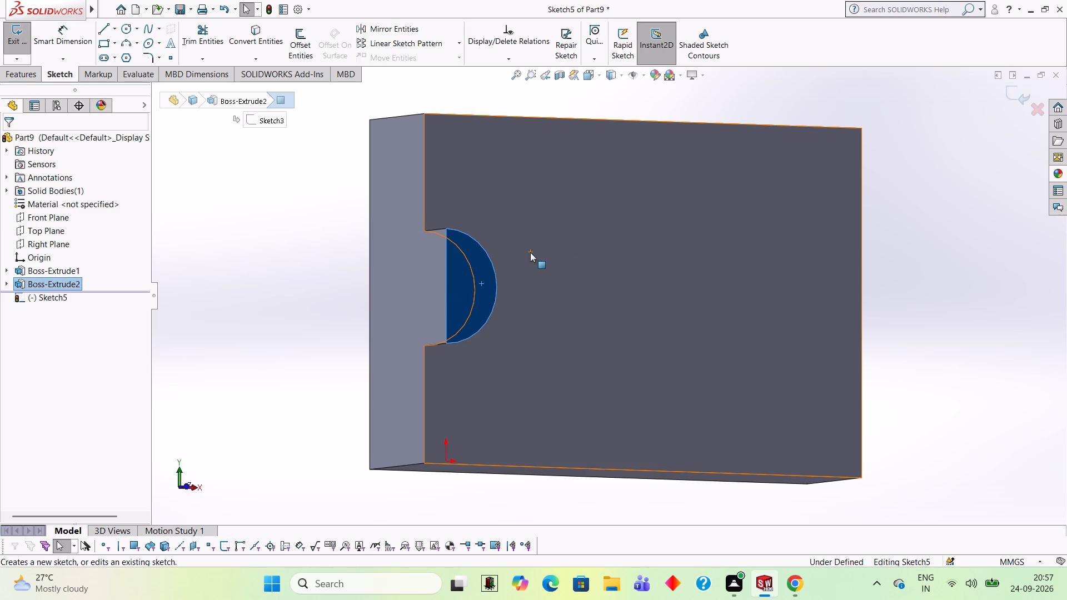
{"action": "key", "text": "ctrl+8"}
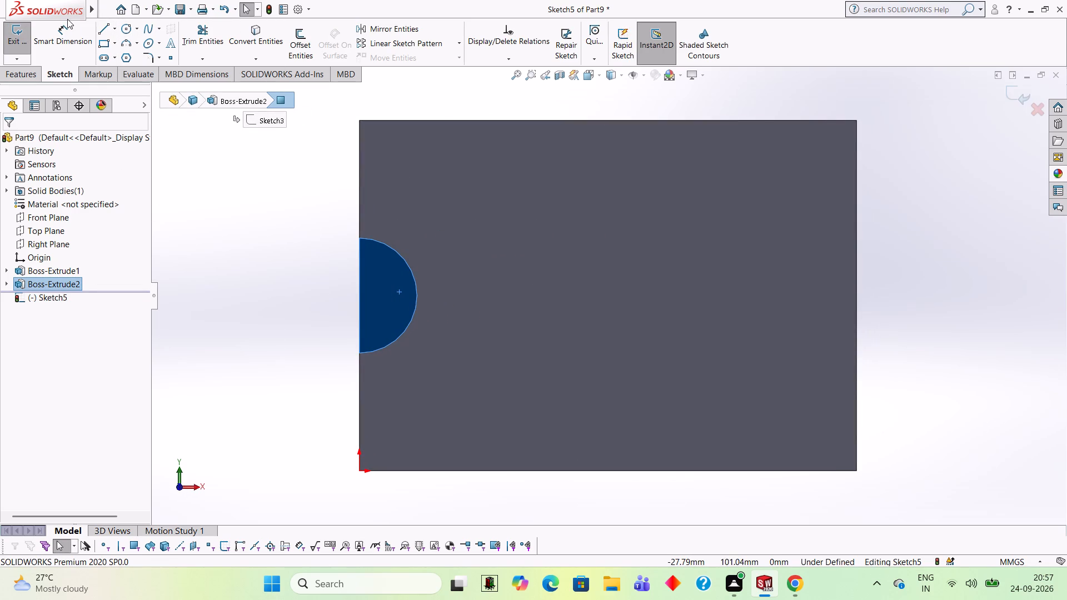
{"action": "left_click", "coordinate": [127, 32]}
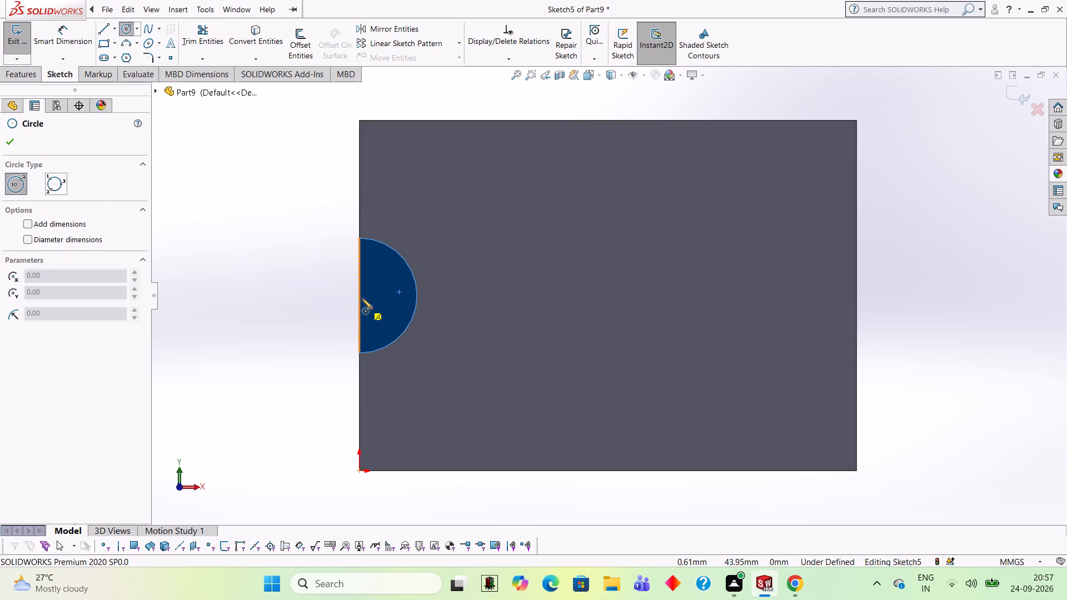
{"action": "left_click", "coordinate": [358, 294]}
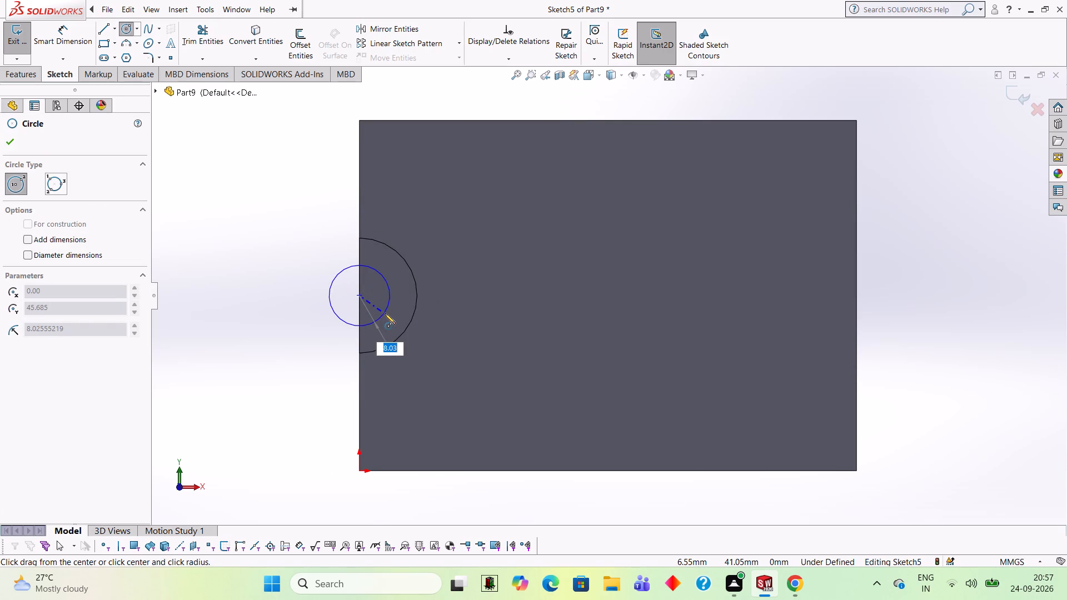
{"action": "key", "text": "9"}
{"action": "key", "text": "Return"}
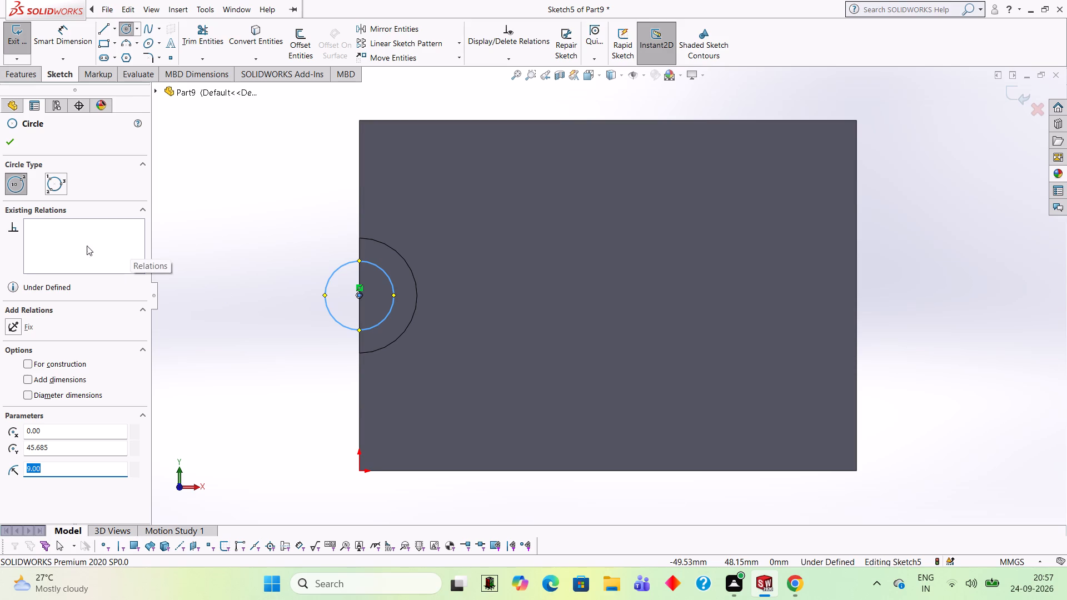
{"action": "left_click", "coordinate": [11, 144]}
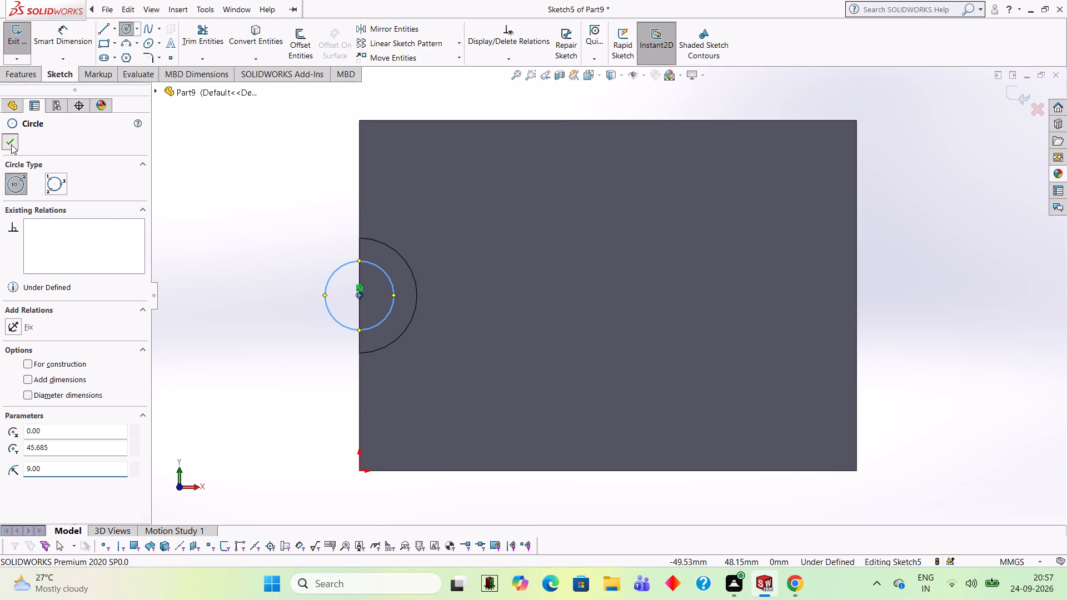
Cut-extrude the 9 mm radius circle through the semicircular boss and the block as a blind cut 42 mm deep.
{"action": "left_click", "coordinate": [28, 71]}
{"action": "left_click", "coordinate": [190, 46]}
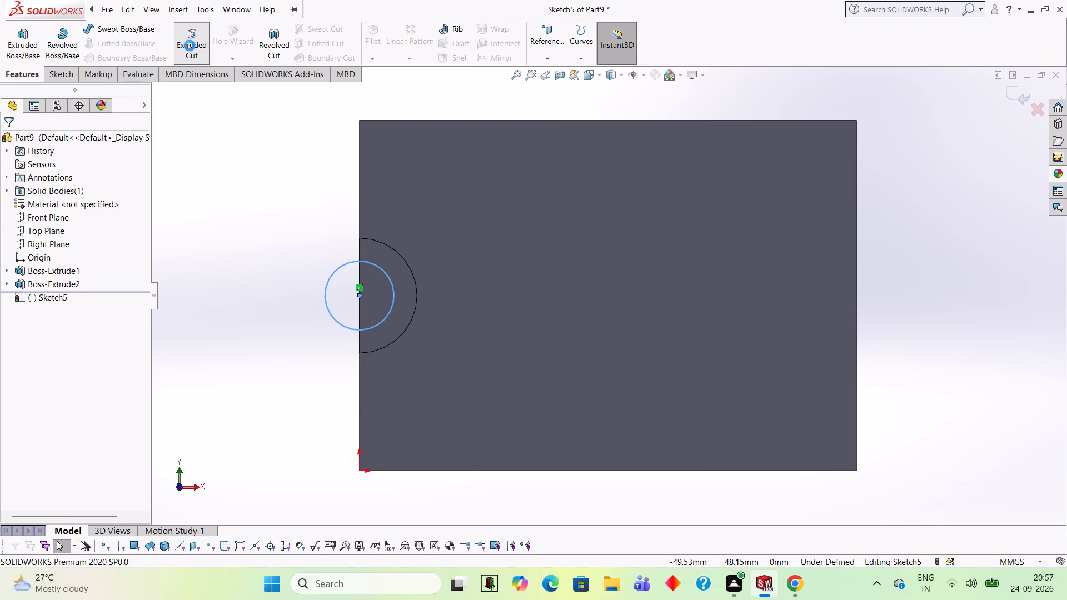
{"action": "middle_click_drag", "start_coordinate": [235, 261], "coordinate": [324, 291]}
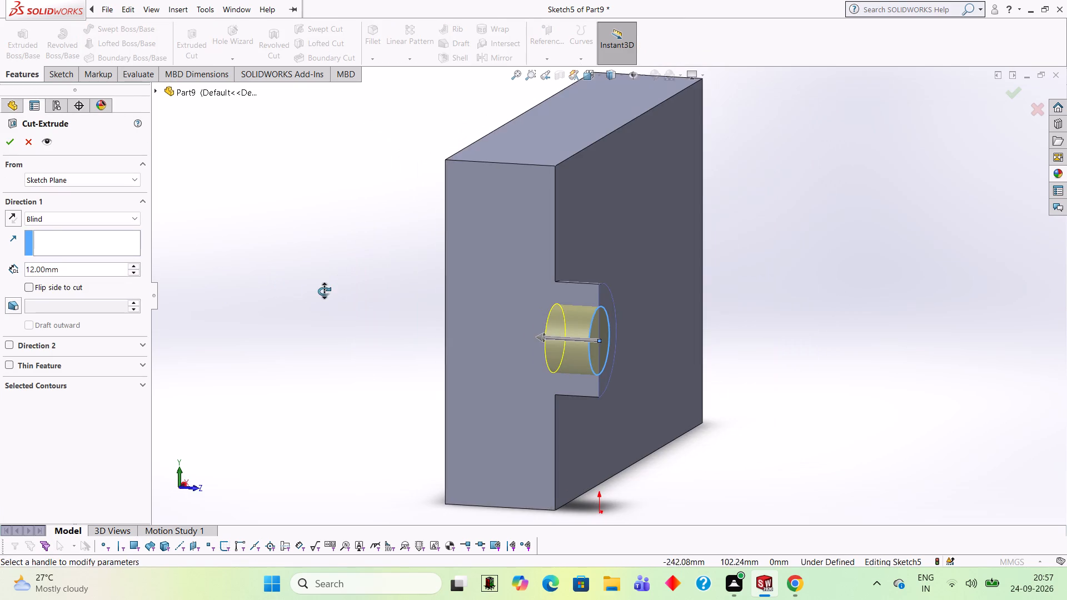
{"action": "middle_click_drag", "start_coordinate": [324, 291], "coordinate": [322, 290]}
{"action": "left_click", "coordinate": [105, 268]}
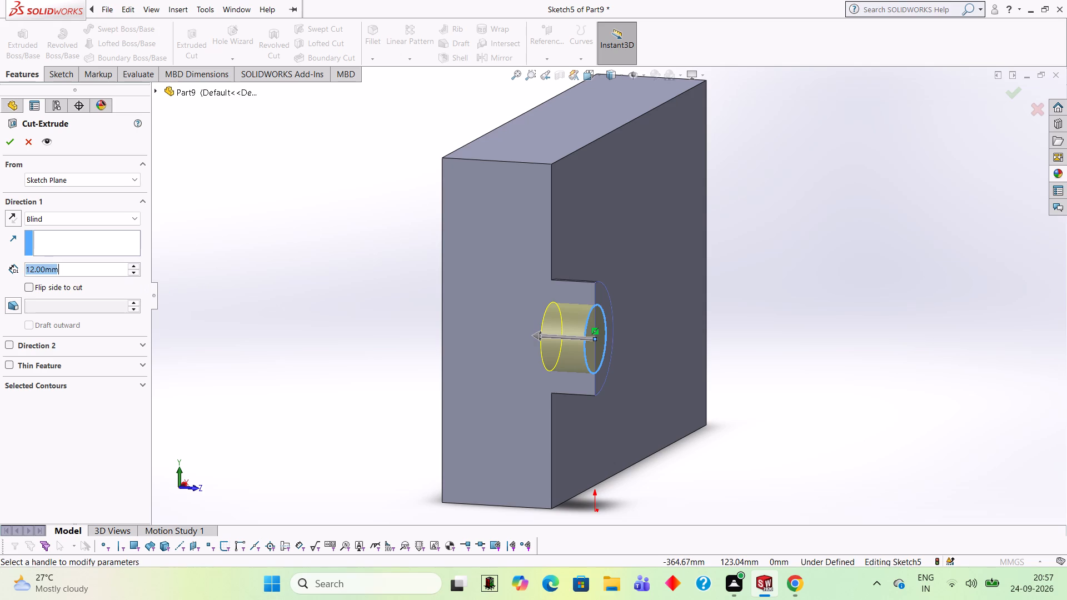
{"action": "key", "text": "BackSpace"}
{"action": "key", "text": "BackSpace"}
{"action": "key", "text": "BackSpace"}
{"action": "key", "text": "BackSpace"}
{"action": "key", "text": "BackSpace"}
{"action": "key", "text": "BackSpace"}
{"action": "key", "text": "BackSpace"}
{"action": "key", "text": "BackSpace"}
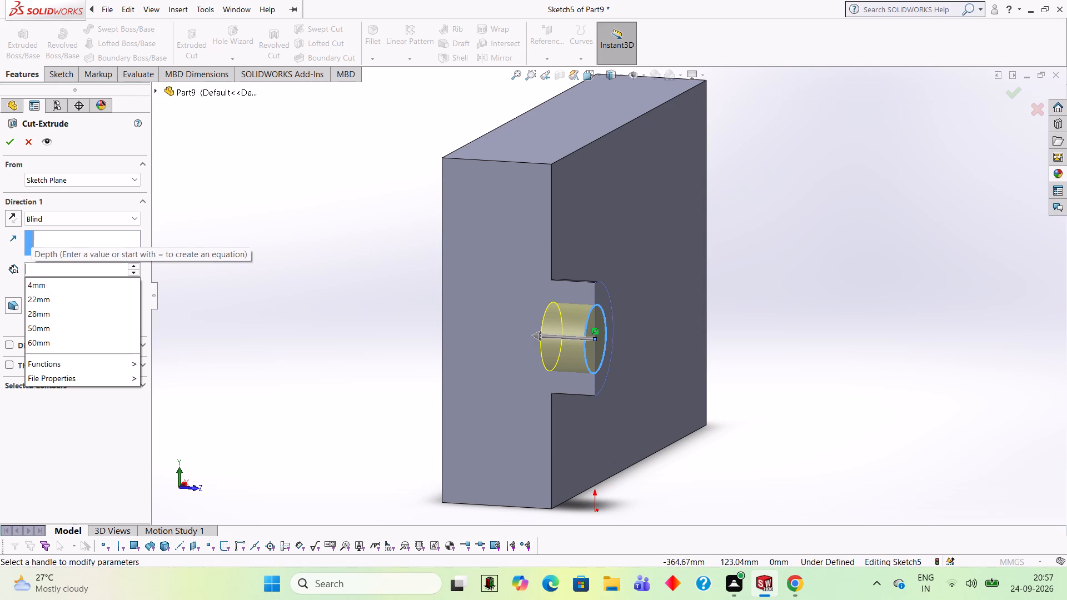
{"action": "type", "text": "30"}
{"action": "key", "text": "Return"}
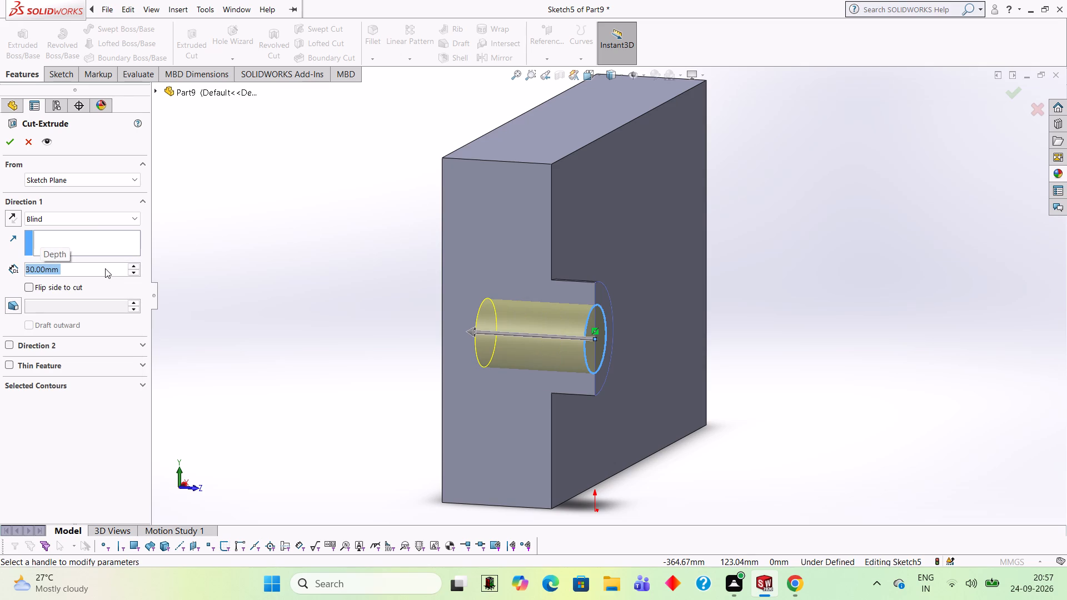
{"action": "key", "text": "4"}
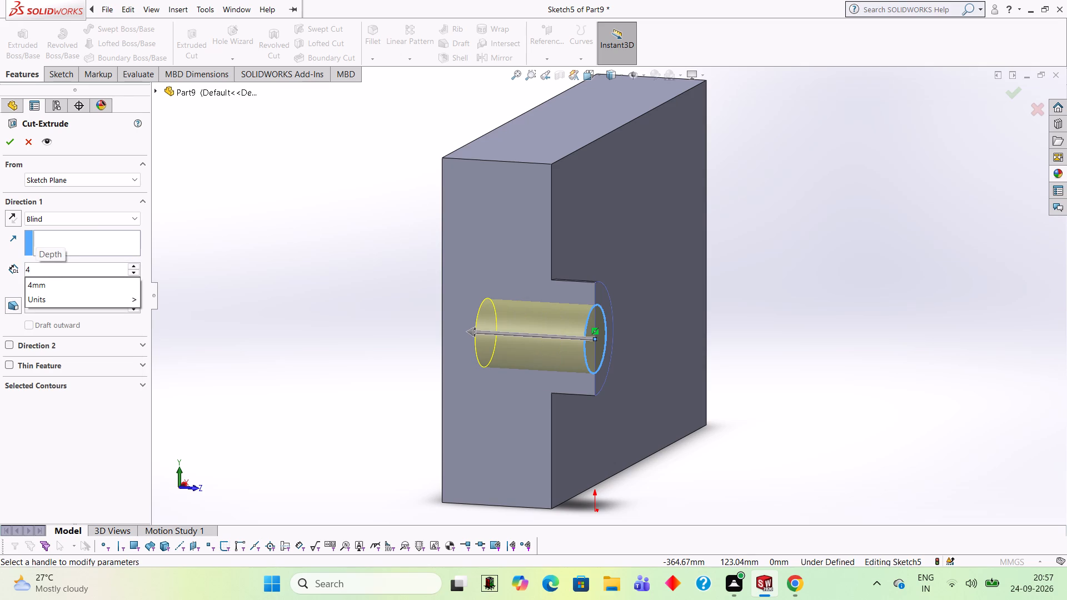
{"action": "key", "text": "8"}
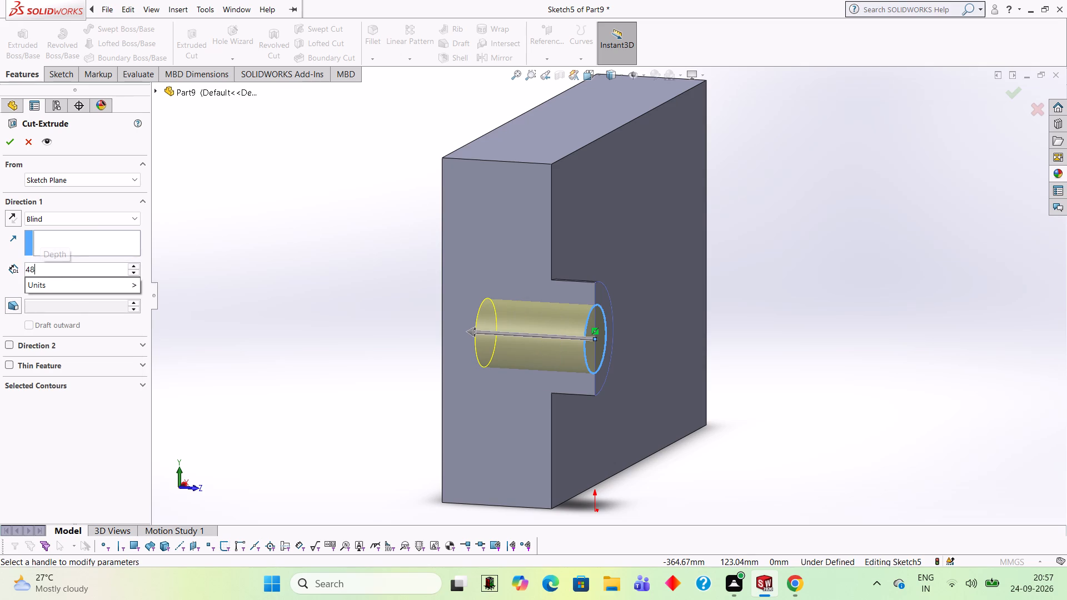
{"action": "key", "text": "Return"}
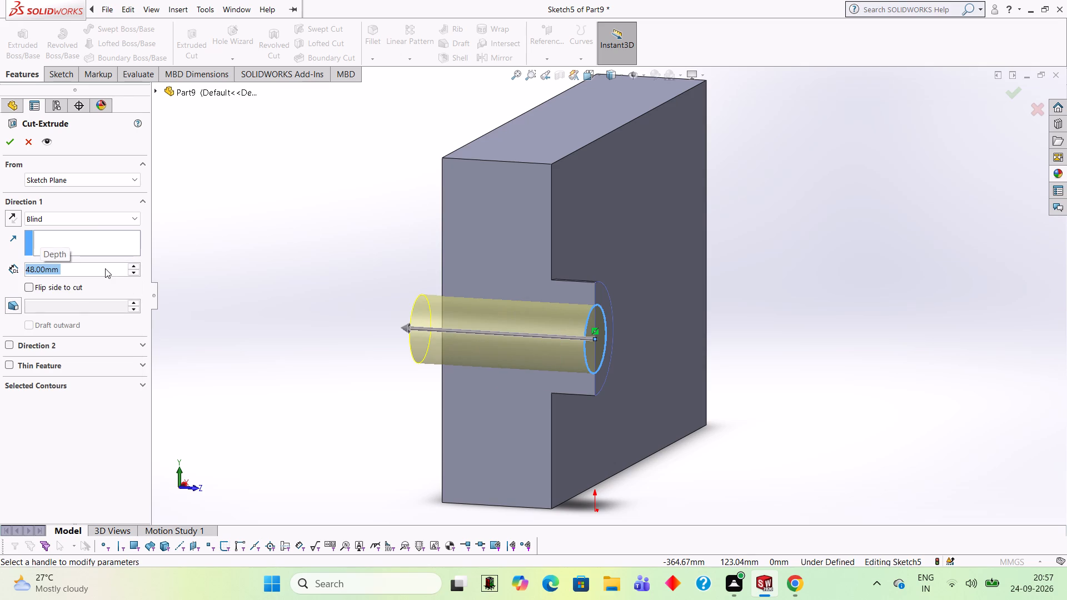
{"action": "type", "text": "42"}
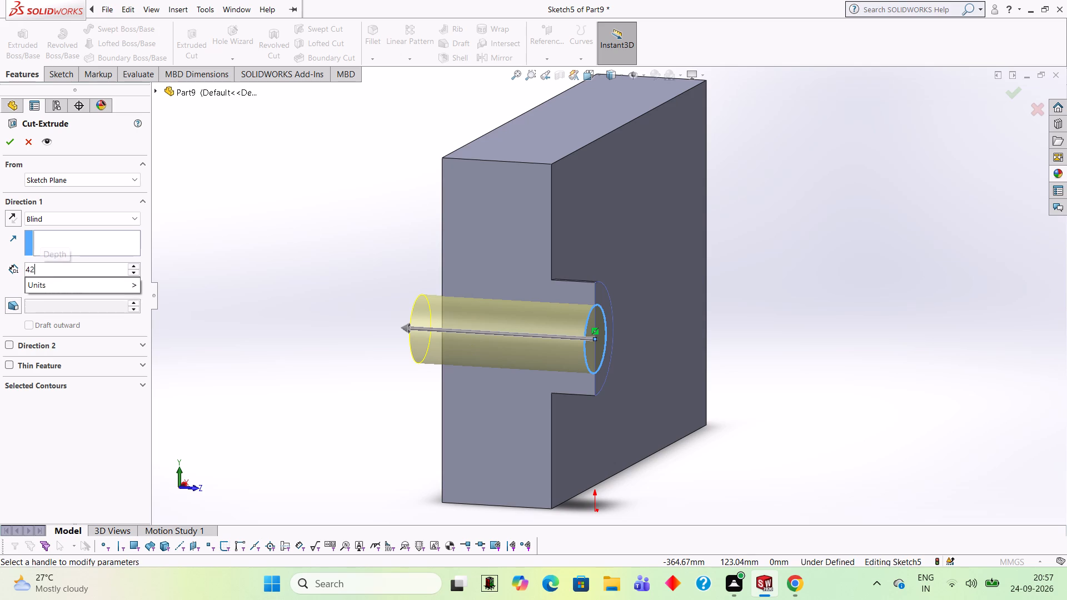
{"action": "key", "text": "Return"}
{"action": "middle_click_drag", "start_coordinate": [301, 308], "coordinate": [326, 307]}
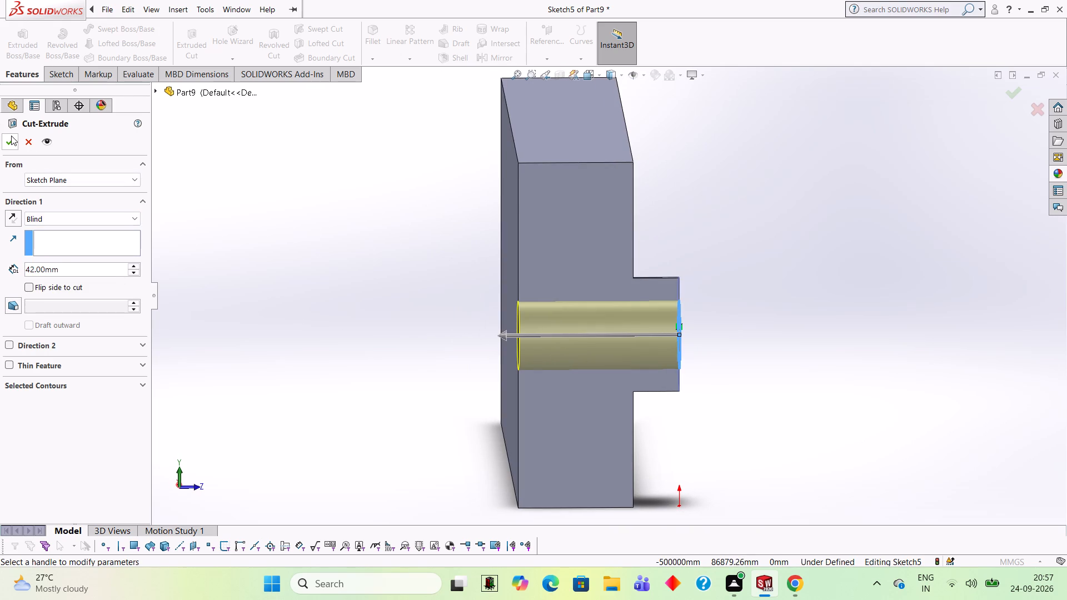
{"action": "left_click", "coordinate": [11, 140]}
{"action": "left_click", "coordinate": [267, 248]}
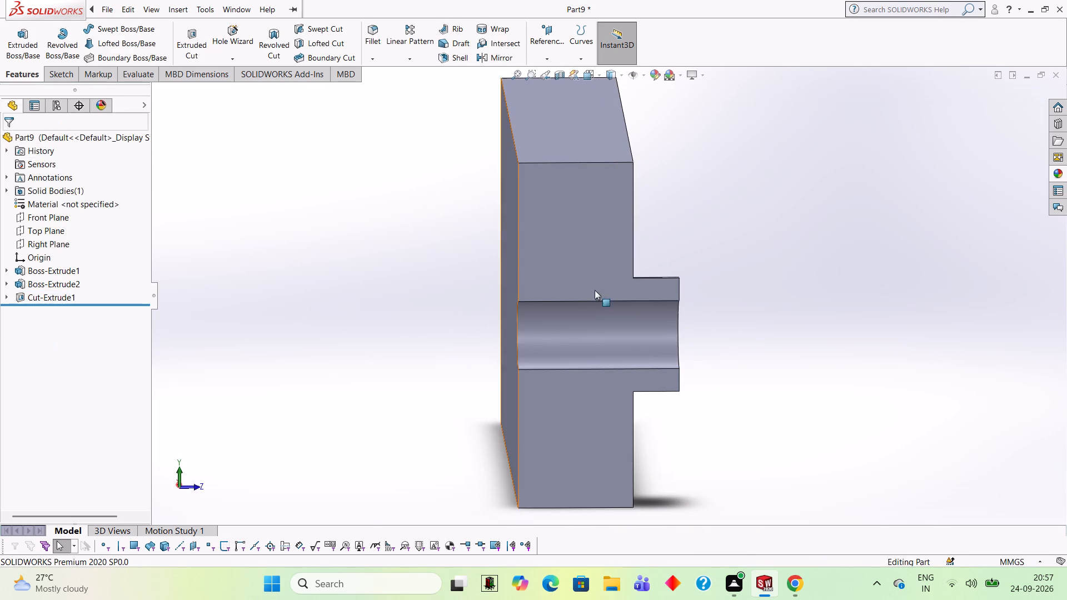
{"action": "middle_click_drag", "start_coordinate": [731, 262], "coordinate": [625, 207]}
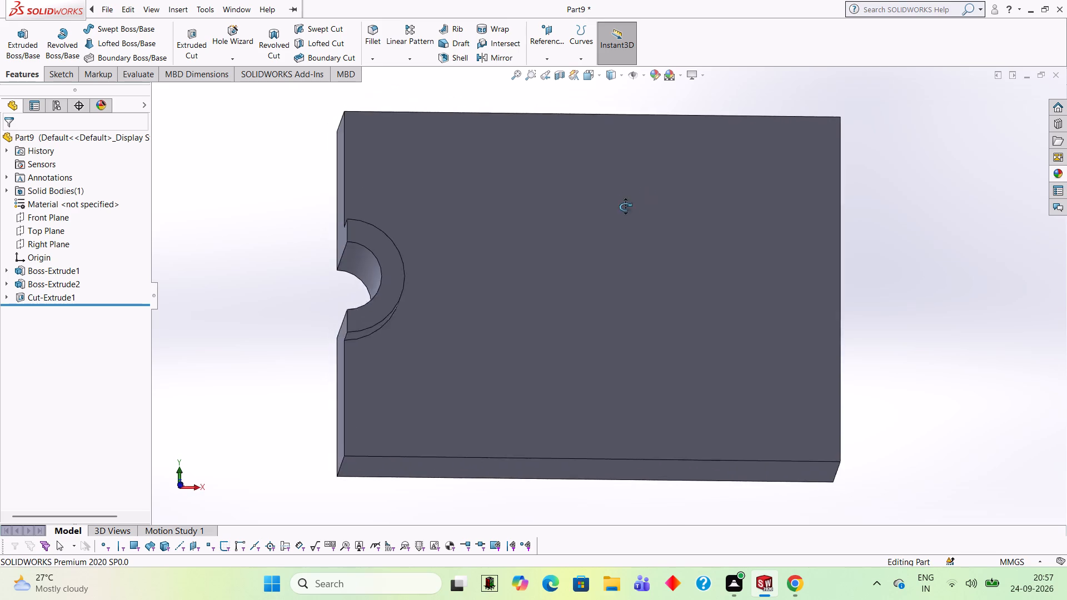
Start a sketch on the block's bottom long side face and view it face-on.
{"action": "middle_click_drag", "start_coordinate": [625, 207], "coordinate": [621, 252]}
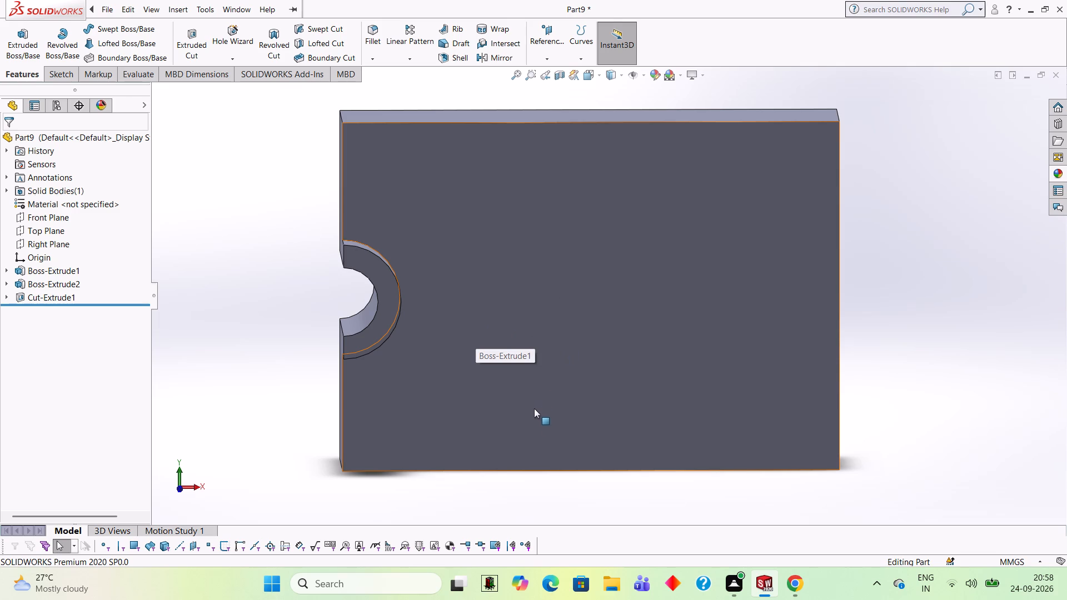
{"action": "middle_click_drag", "start_coordinate": [539, 414], "coordinate": [545, 335]}
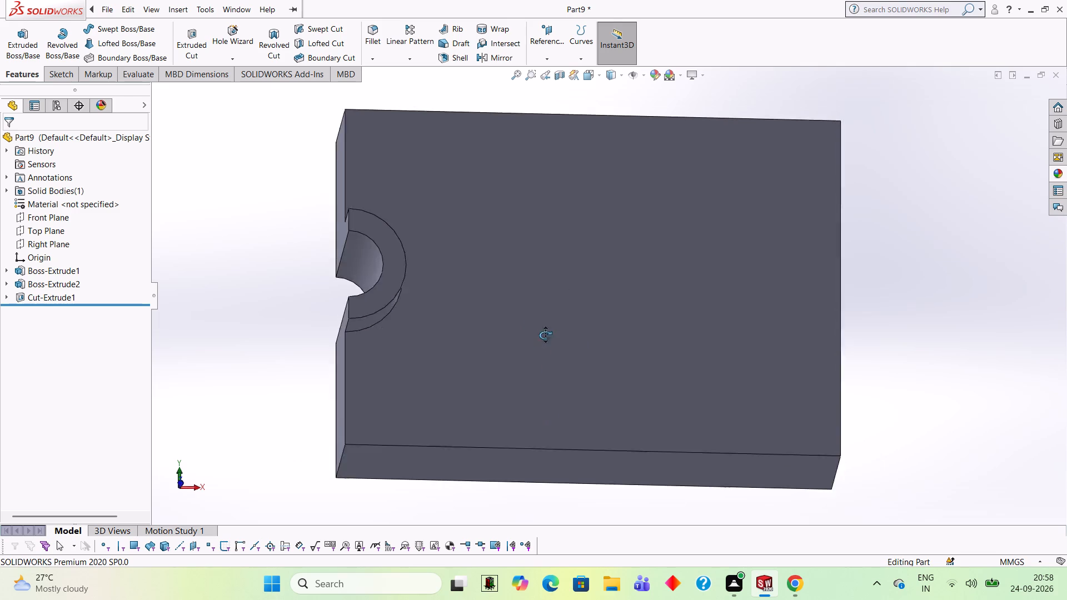
{"action": "middle_click_drag", "start_coordinate": [545, 335], "coordinate": [535, 191]}
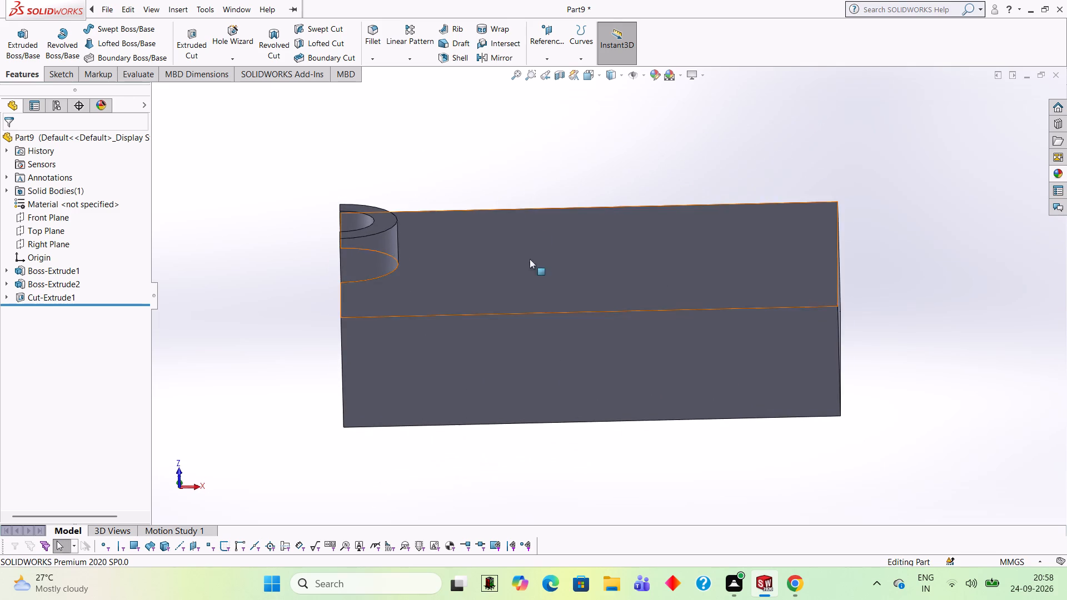
{"action": "middle_click_drag", "start_coordinate": [543, 318], "coordinate": [544, 258]}
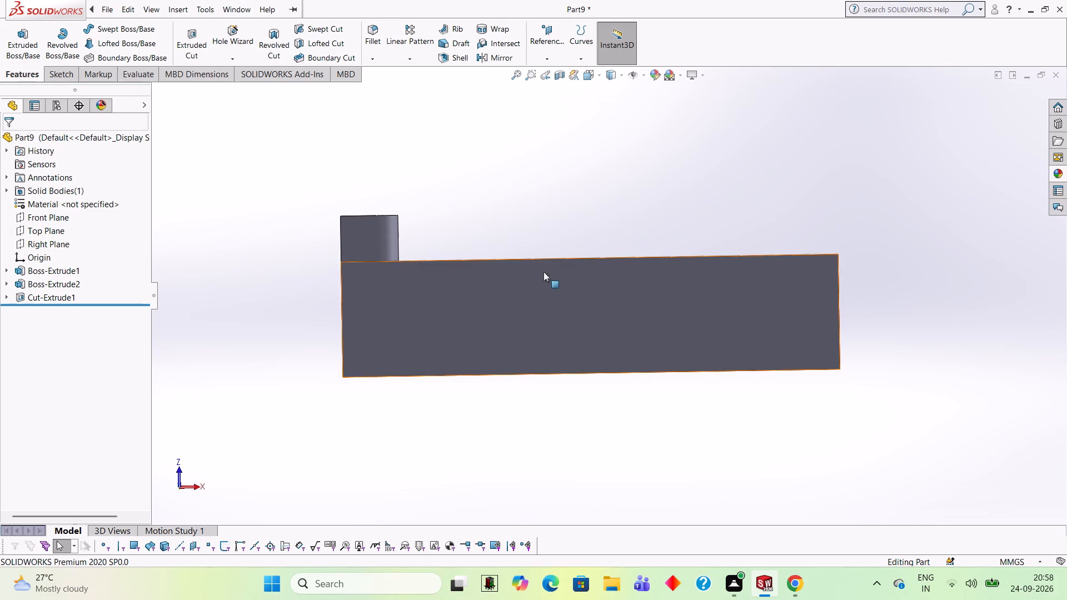
{"action": "left_click", "coordinate": [592, 308]}
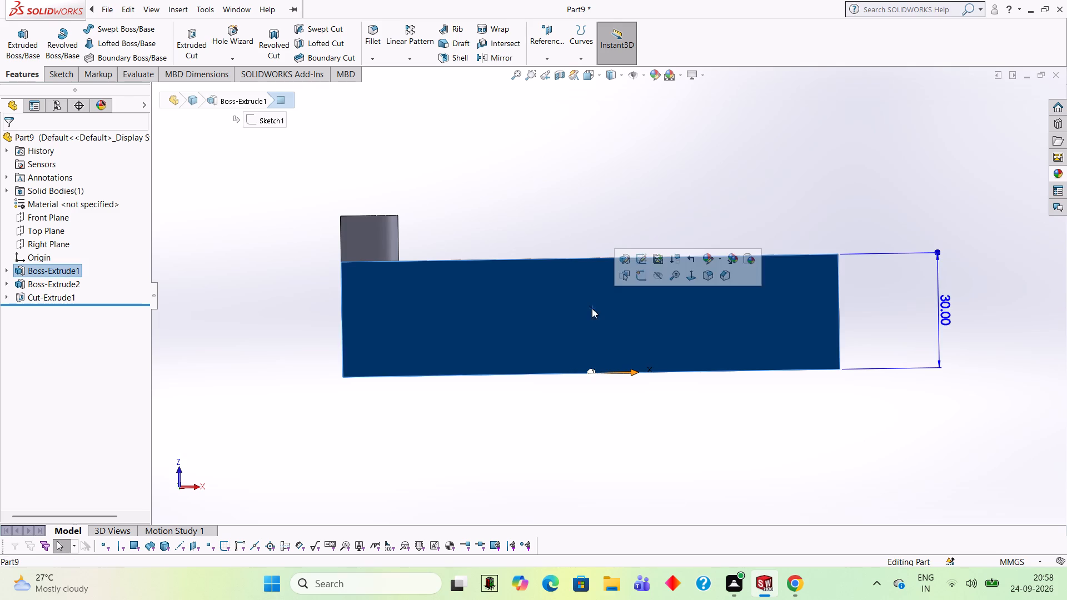
{"action": "left_click", "coordinate": [644, 274]}
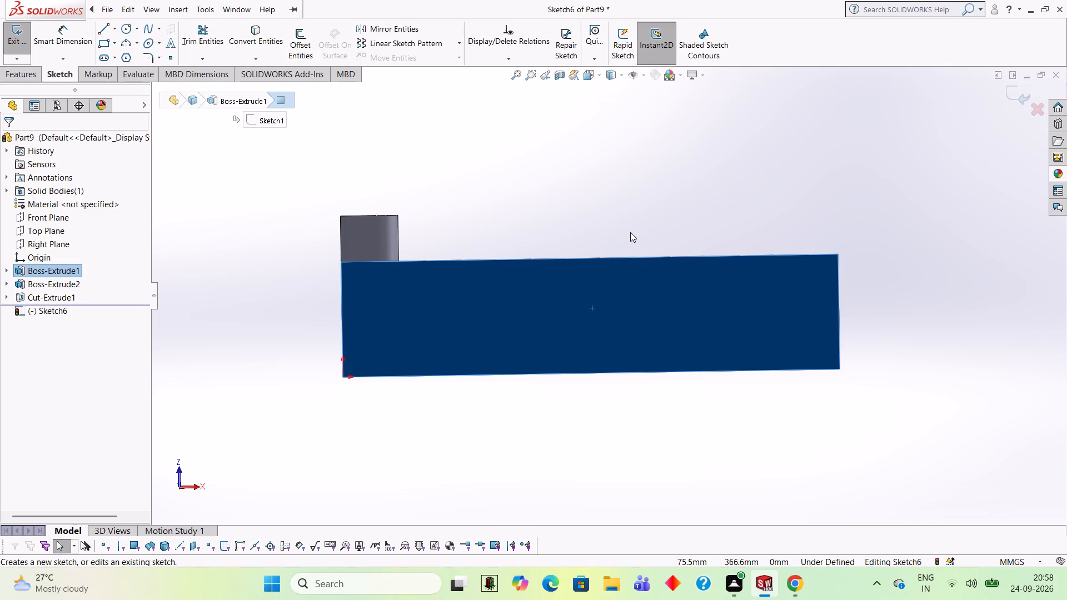
{"action": "key", "text": "ctrl+8"}
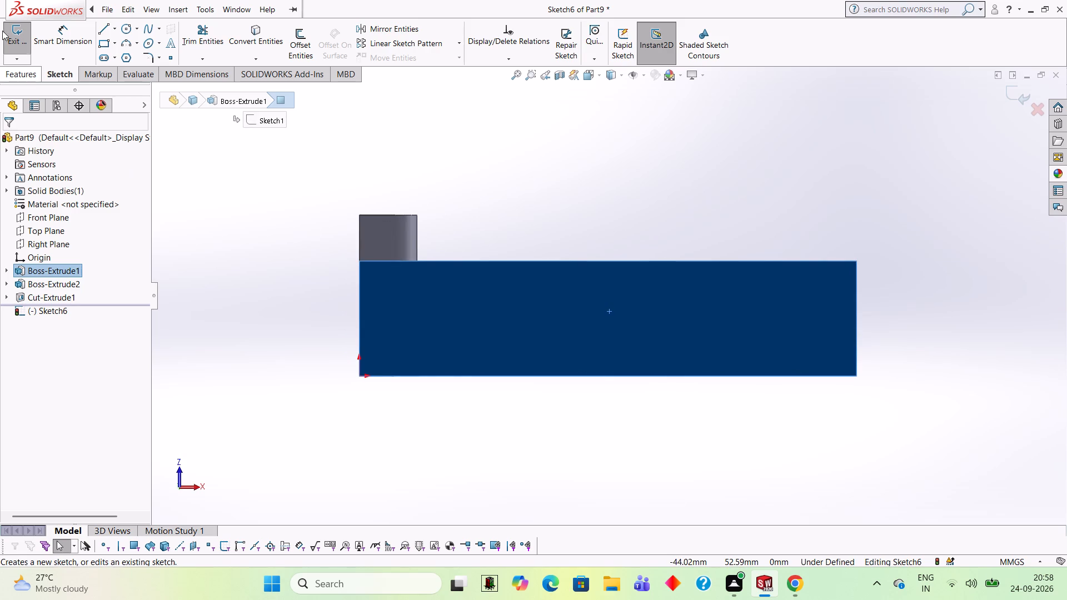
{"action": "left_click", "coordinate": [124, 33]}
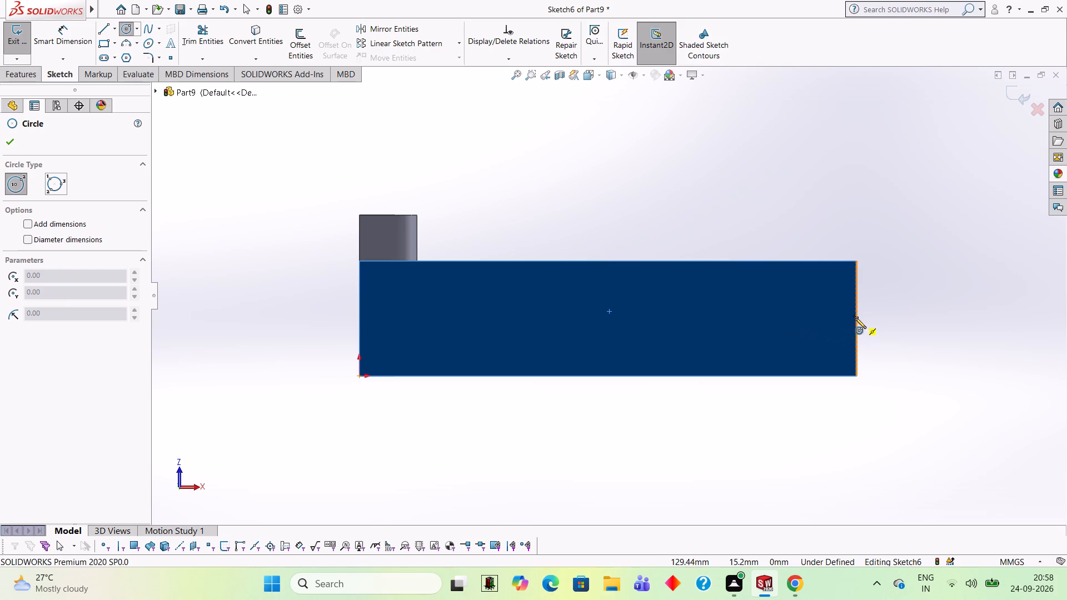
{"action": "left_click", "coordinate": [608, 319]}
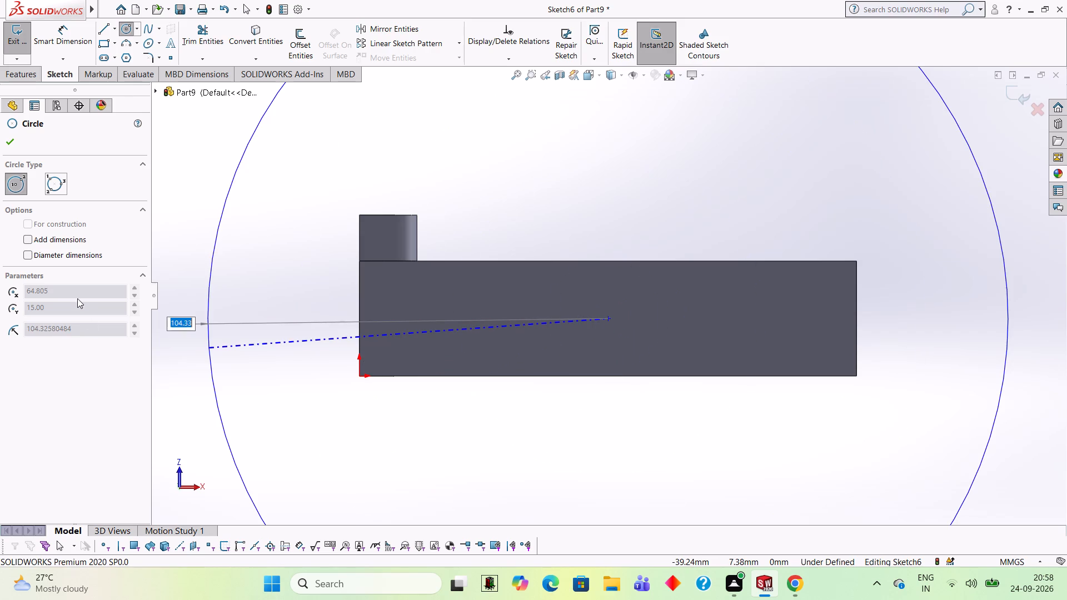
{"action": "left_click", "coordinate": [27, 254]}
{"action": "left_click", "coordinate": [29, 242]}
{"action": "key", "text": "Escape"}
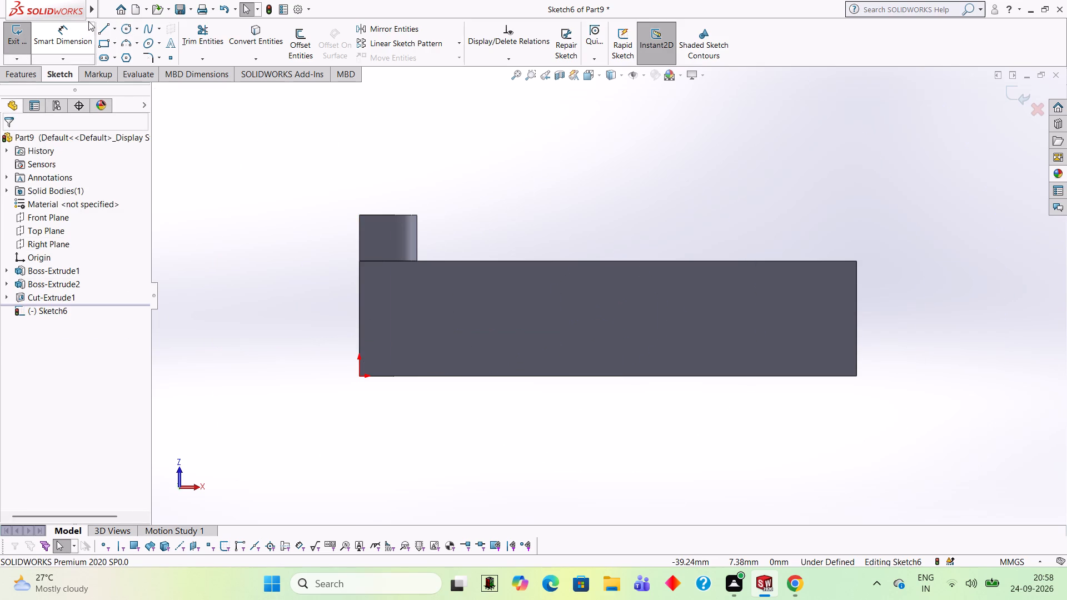
Draw an 18 mm diameter circle with added diameter dimension, its centre in line with the midpoint of the face's long front edge.
{"action": "left_click", "coordinate": [123, 26]}
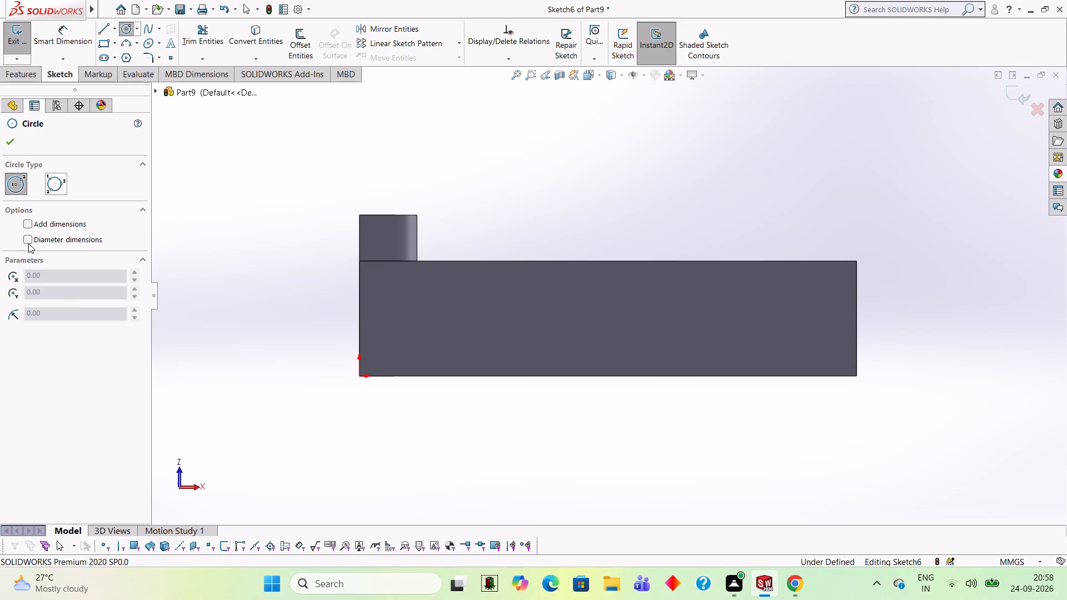
{"action": "left_click", "coordinate": [28, 243]}
{"action": "left_click", "coordinate": [26, 225]}
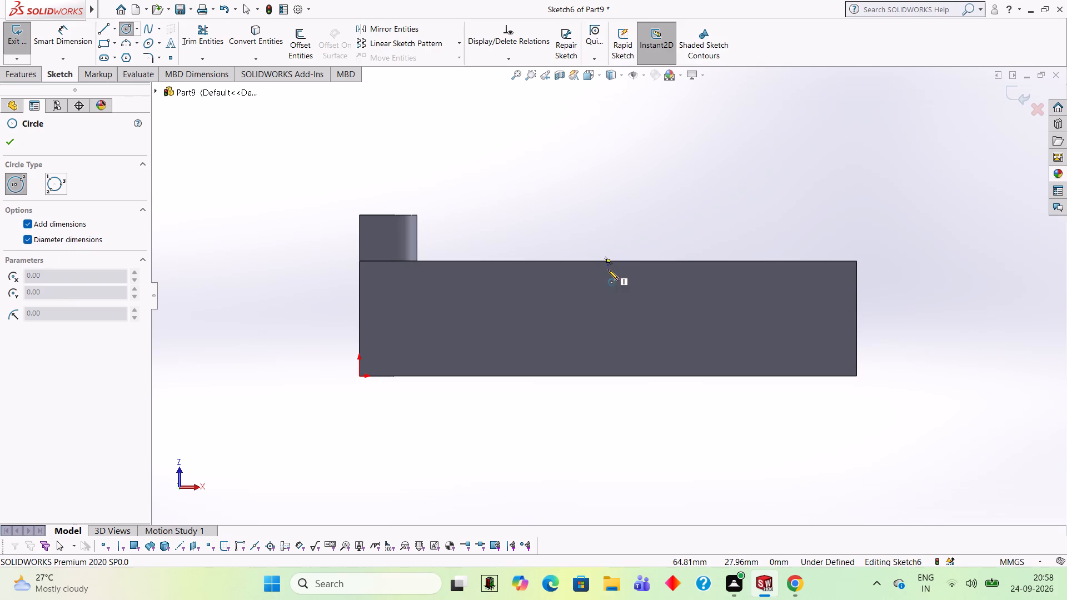
{"action": "left_click", "coordinate": [609, 317]}
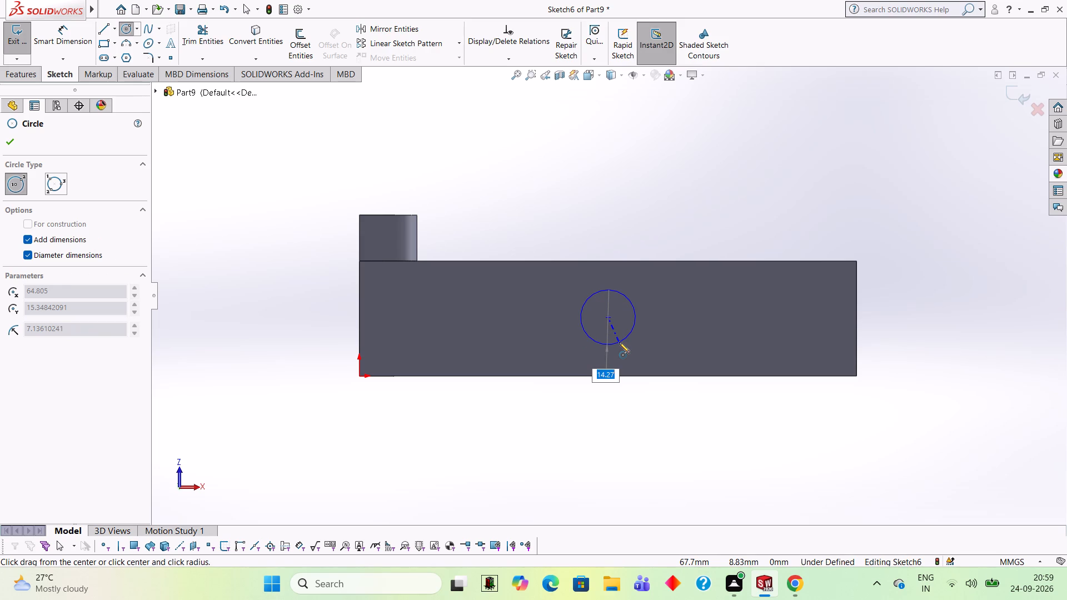
{"action": "type", "text": "18"}
{"action": "key", "text": "Return"}
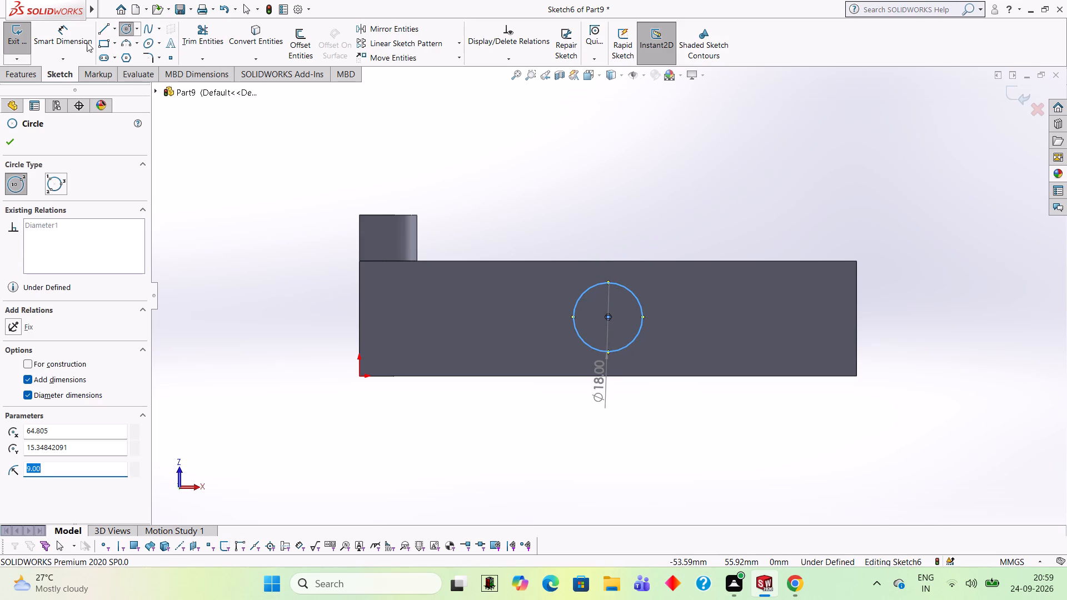
Dimension the circle's centre 13 mm from the long edge on the boss side of the block.
{"action": "left_click", "coordinate": [37, 33]}
{"action": "left_click", "coordinate": [622, 262]}
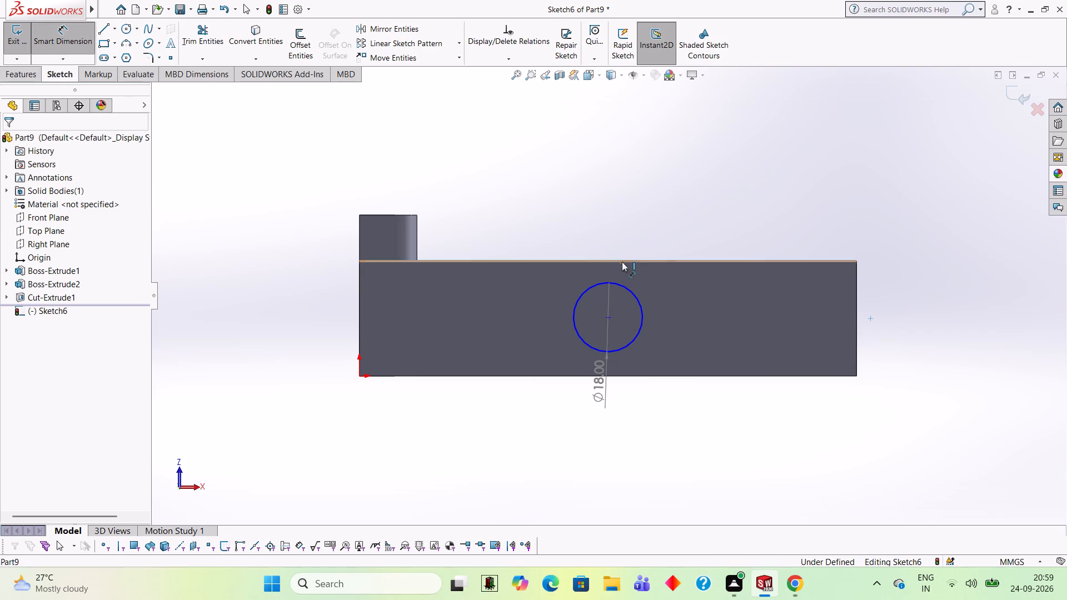
{"action": "left_click", "coordinate": [610, 317]}
{"action": "left_click", "coordinate": [931, 304]}
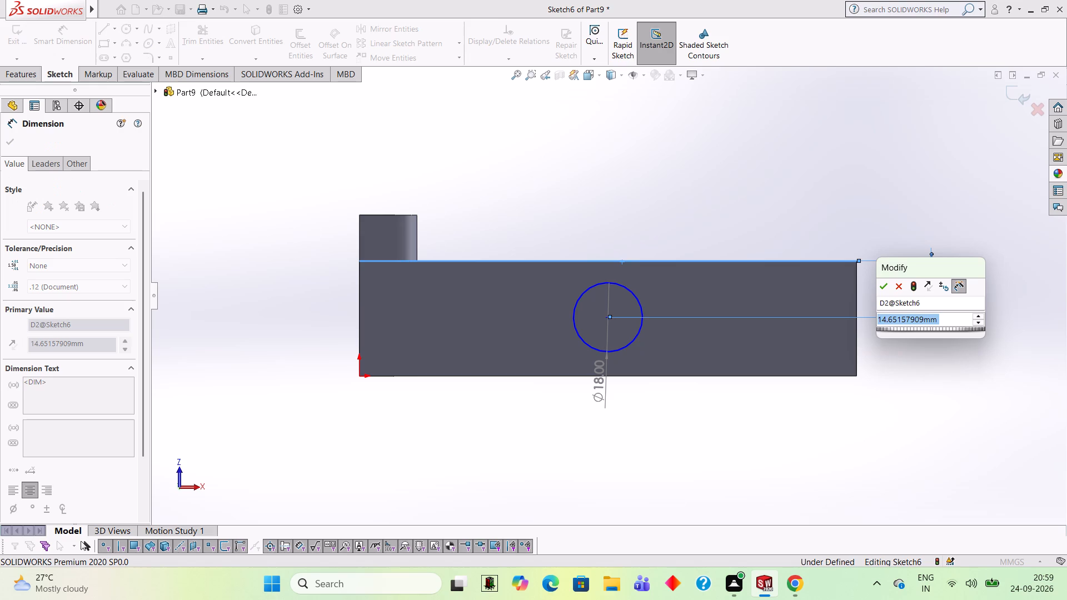
{"action": "type", "text": "13"}
{"action": "key", "text": "Return"}
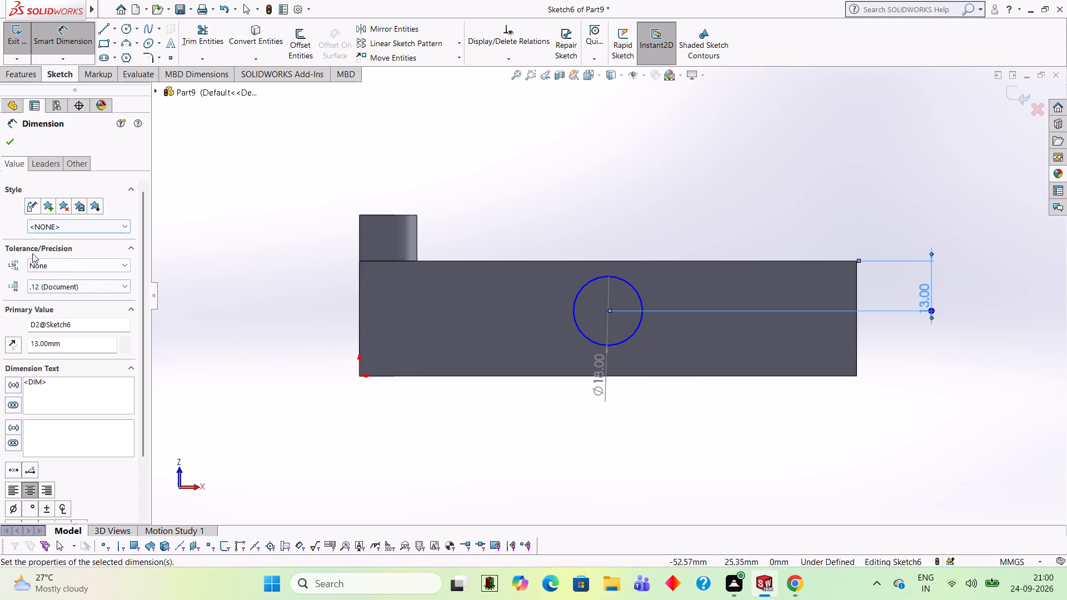
{"action": "left_click", "coordinate": [12, 147]}
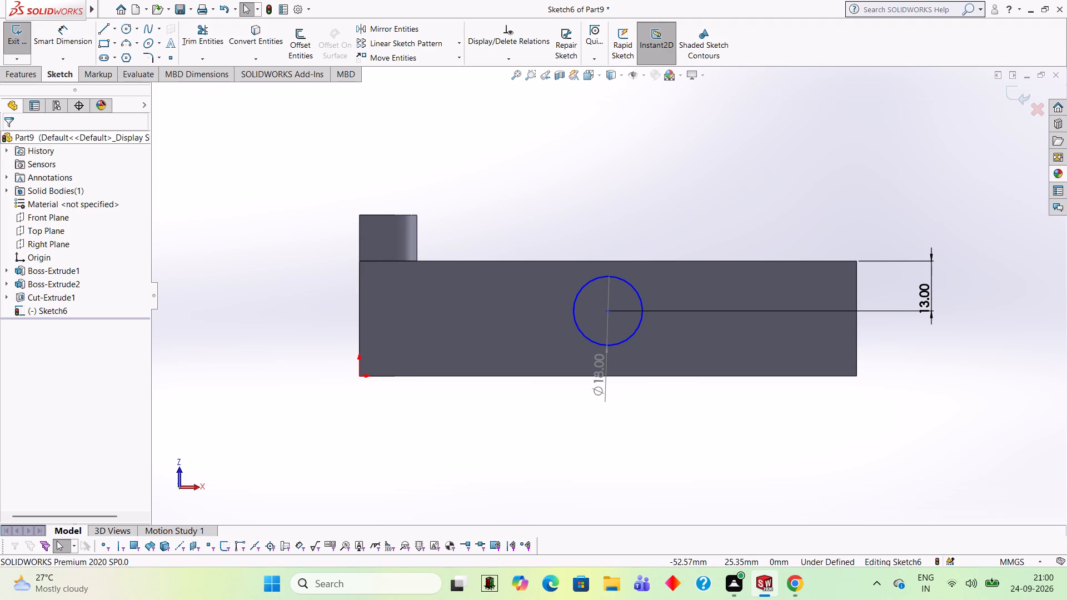
Cut-extrude the 18 mm circle into the block's bottom face as a blind cut 6 mm deep.
{"action": "left_click", "coordinate": [31, 76]}
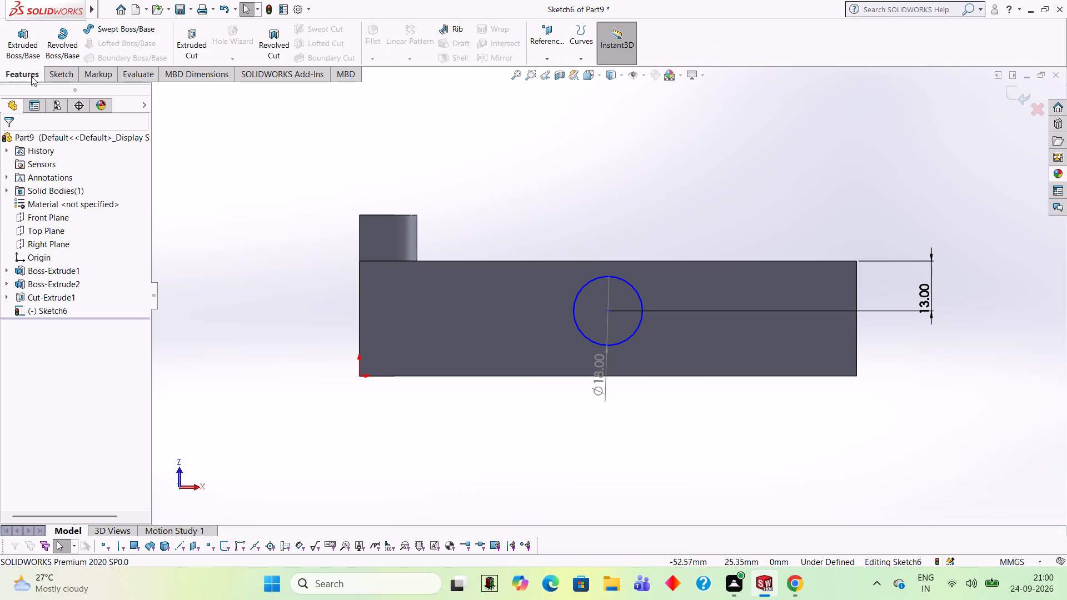
{"action": "left_click", "coordinate": [190, 38]}
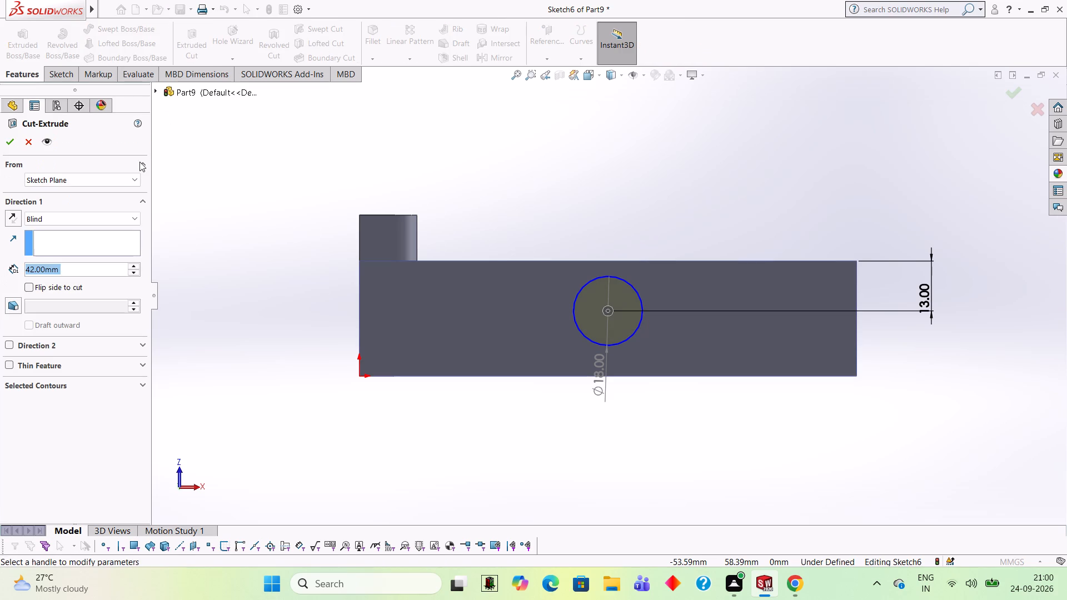
{"action": "key", "text": "6"}
{"action": "key", "text": "Return"}
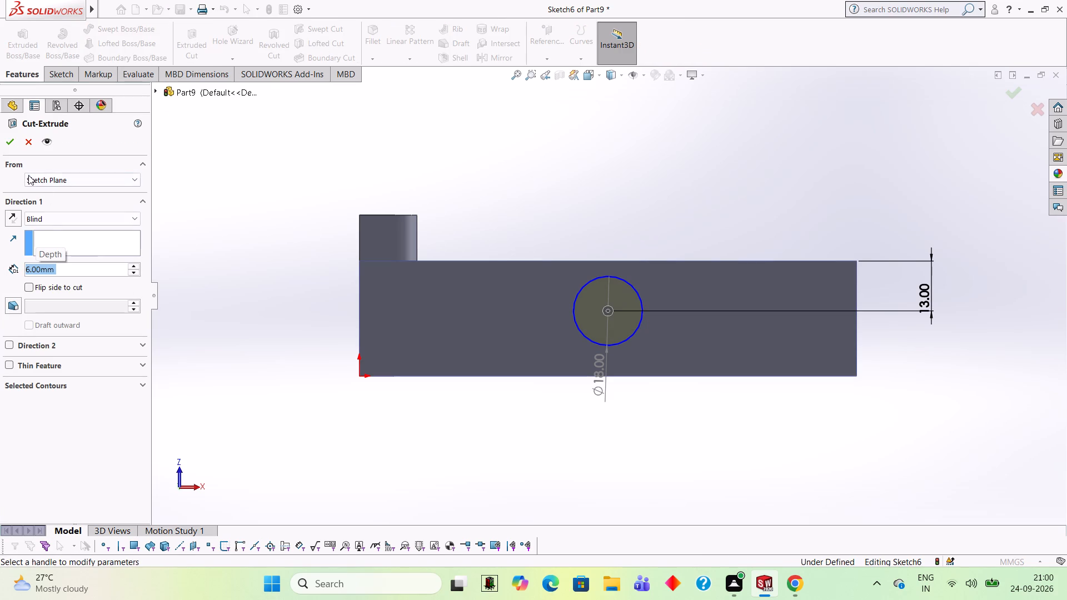
{"action": "left_click", "coordinate": [8, 135]}
{"action": "left_click", "coordinate": [314, 213]}
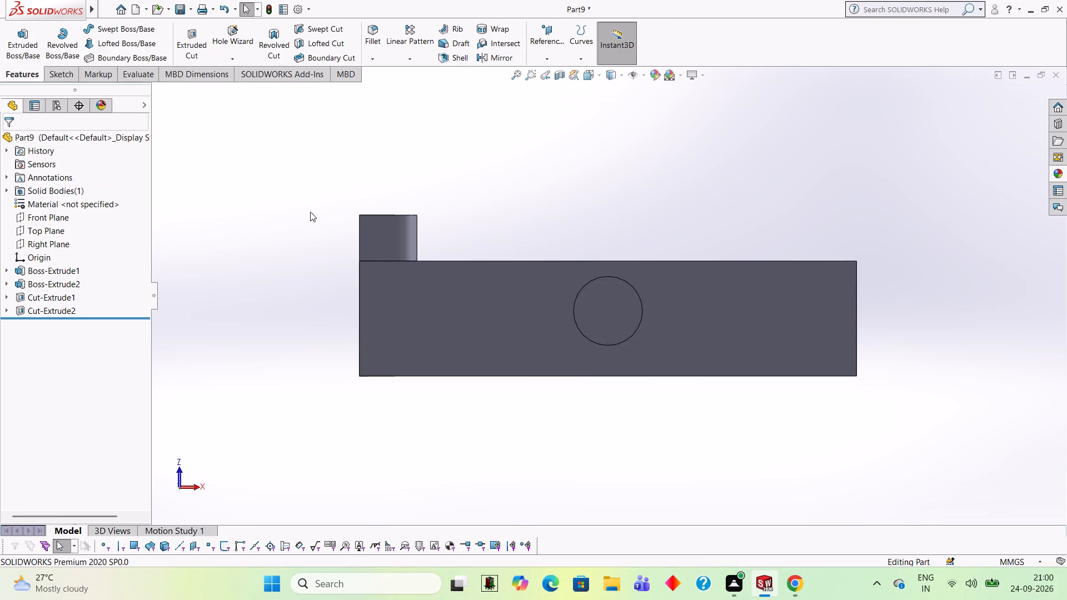
Start a sketch on the block's opposite top face and draw an 18 mm diameter circle in line with its long edge's midpoint.
{"action": "middle_click_drag", "start_coordinate": [299, 204], "coordinate": [311, 365]}
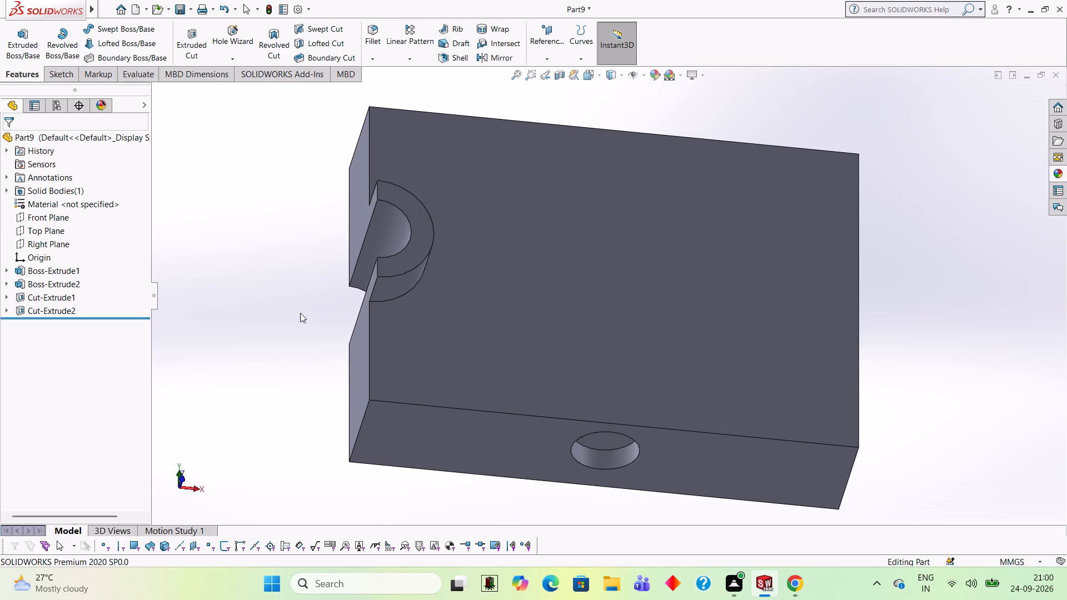
{"action": "middle_click_drag", "start_coordinate": [288, 288], "coordinate": [277, 341]}
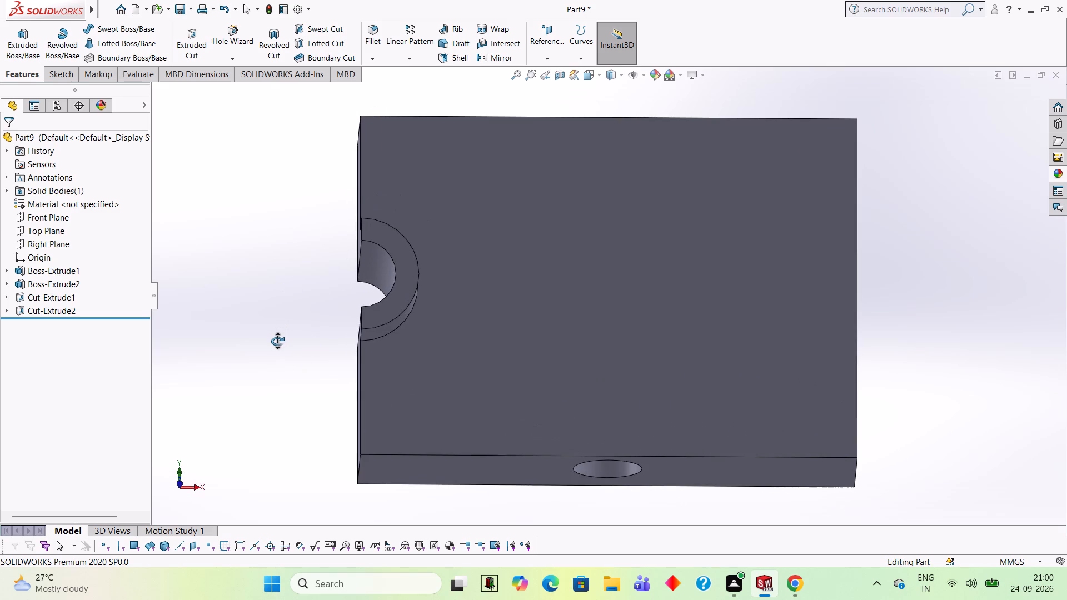
{"action": "middle_click_drag", "start_coordinate": [277, 341], "coordinate": [274, 358]}
{"action": "middle_click_drag", "start_coordinate": [316, 181], "coordinate": [307, 359]}
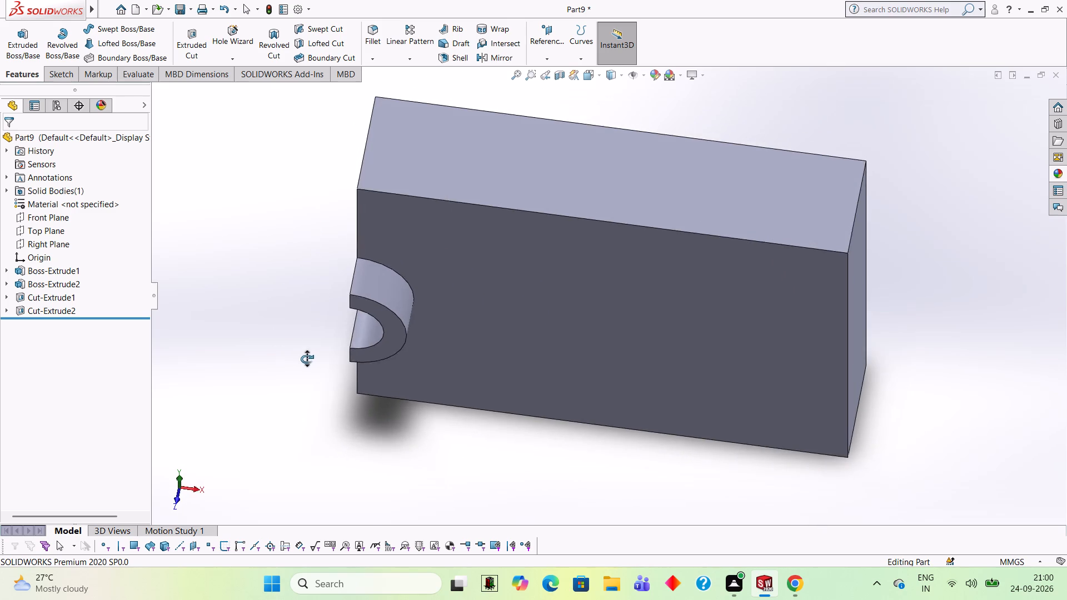
{"action": "middle_click_drag", "start_coordinate": [307, 359], "coordinate": [311, 361]}
{"action": "middle_click_drag", "start_coordinate": [296, 195], "coordinate": [299, 318]}
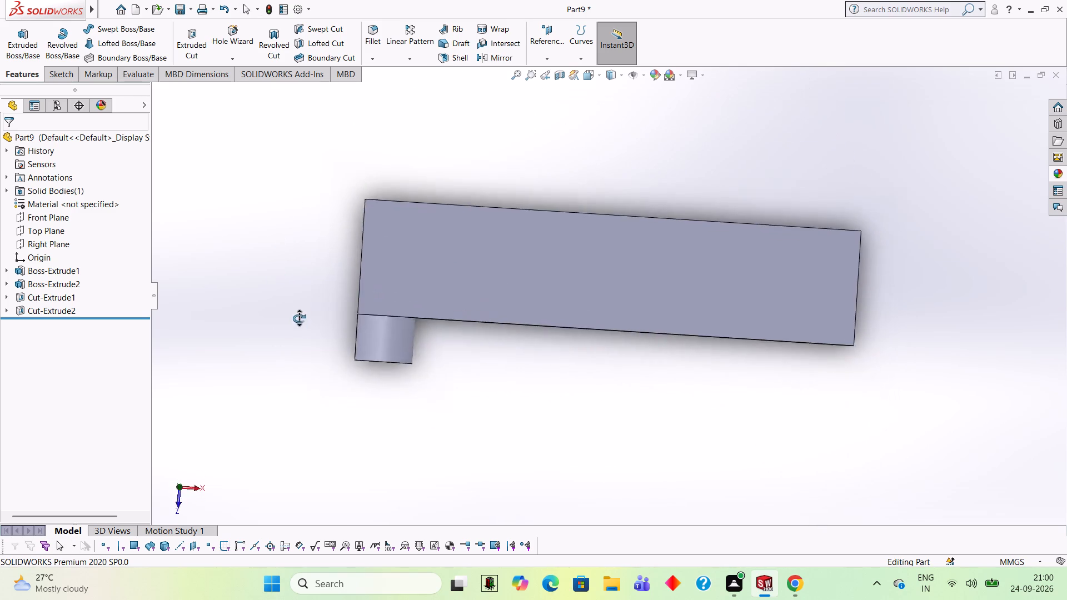
{"action": "middle_click_drag", "start_coordinate": [299, 318], "coordinate": [302, 346]}
{"action": "left_click", "coordinate": [633, 273]}
{"action": "left_click", "coordinate": [684, 238]}
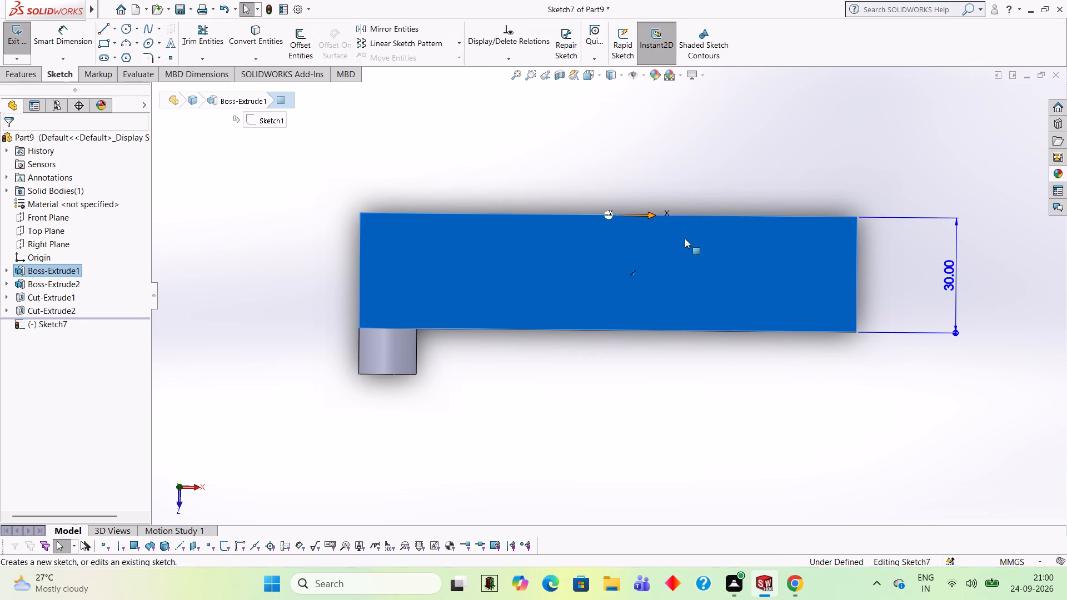
{"action": "left_click", "coordinate": [121, 25]}
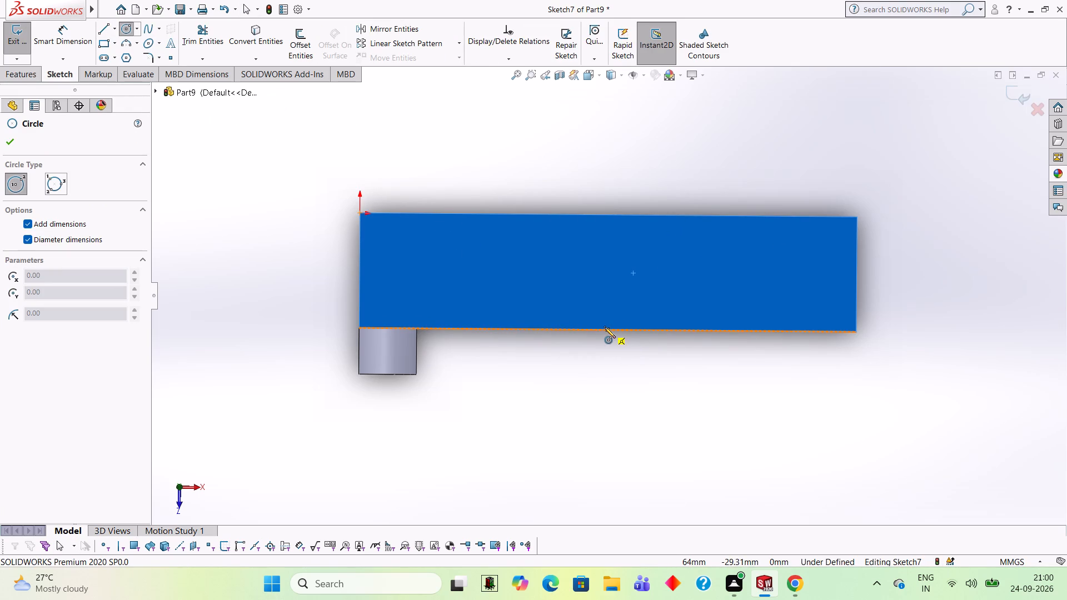
{"action": "left_click", "coordinate": [606, 271]}
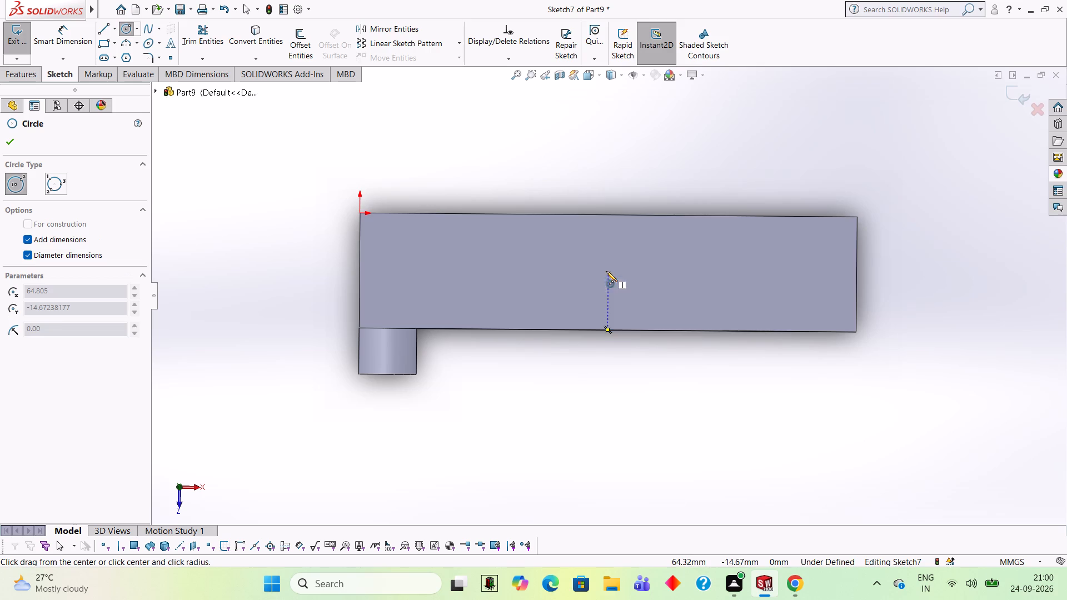
{"action": "type", "text": "18"}
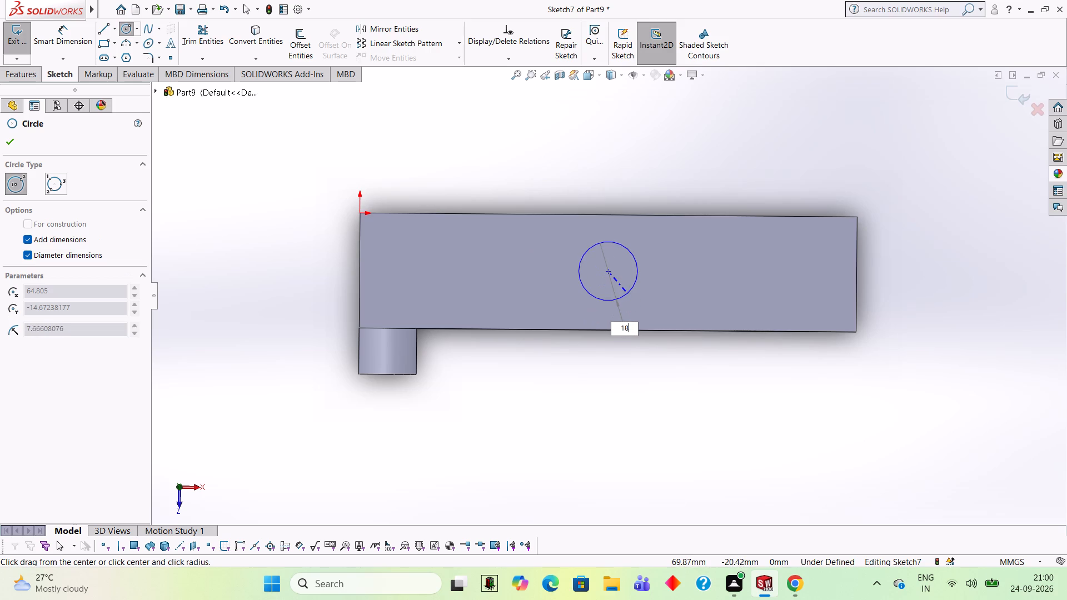
{"action": "key", "text": "Return"}
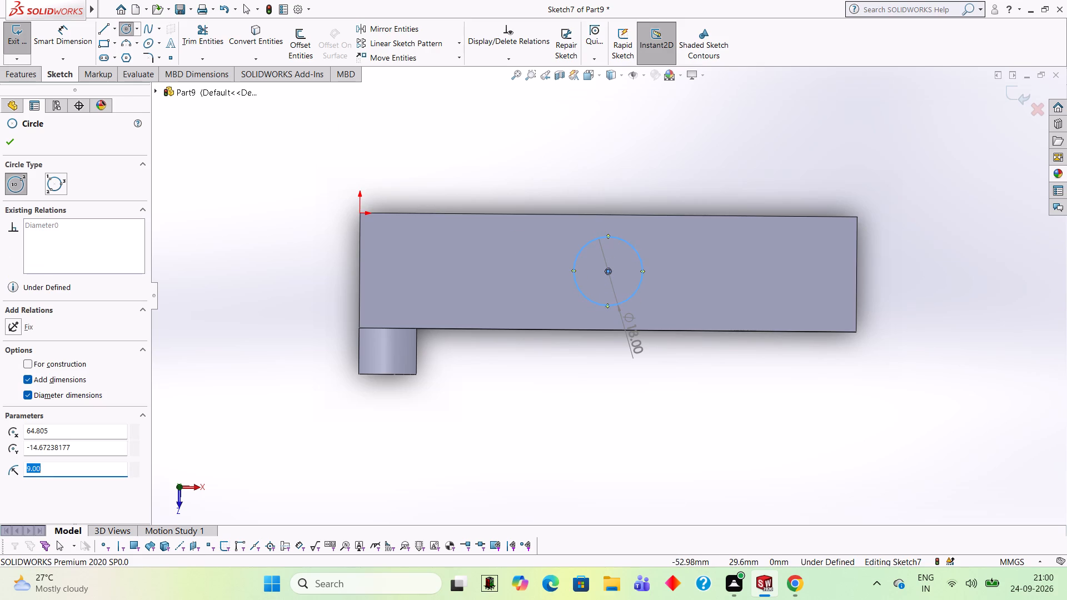
Dimension the top-face circle's centre 13 mm from the long edge on the boss side of the block.
{"action": "left_click", "coordinate": [72, 41]}
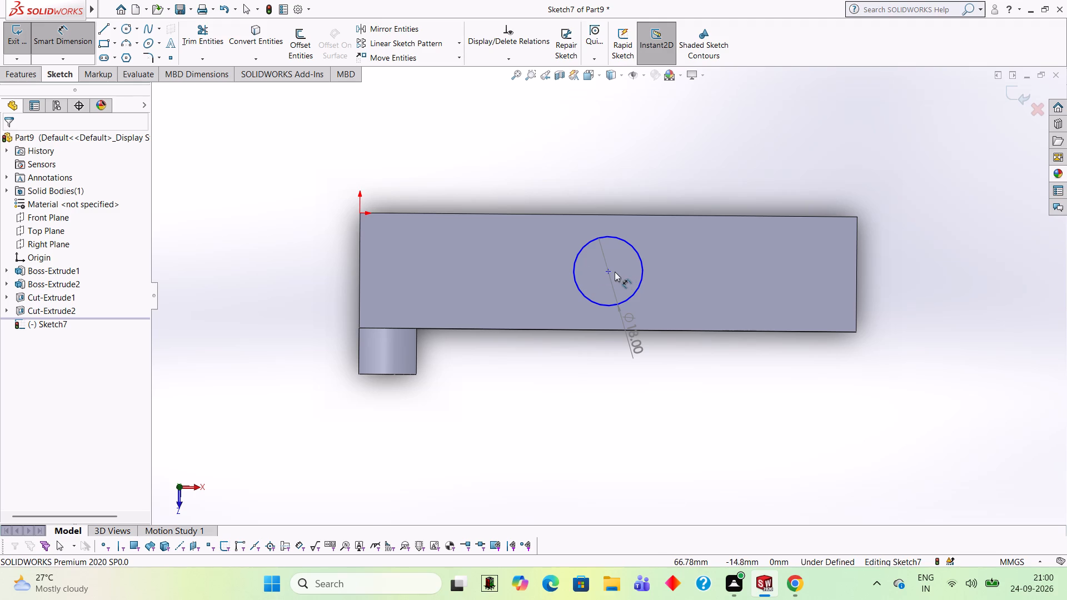
{"action": "left_click", "coordinate": [607, 270]}
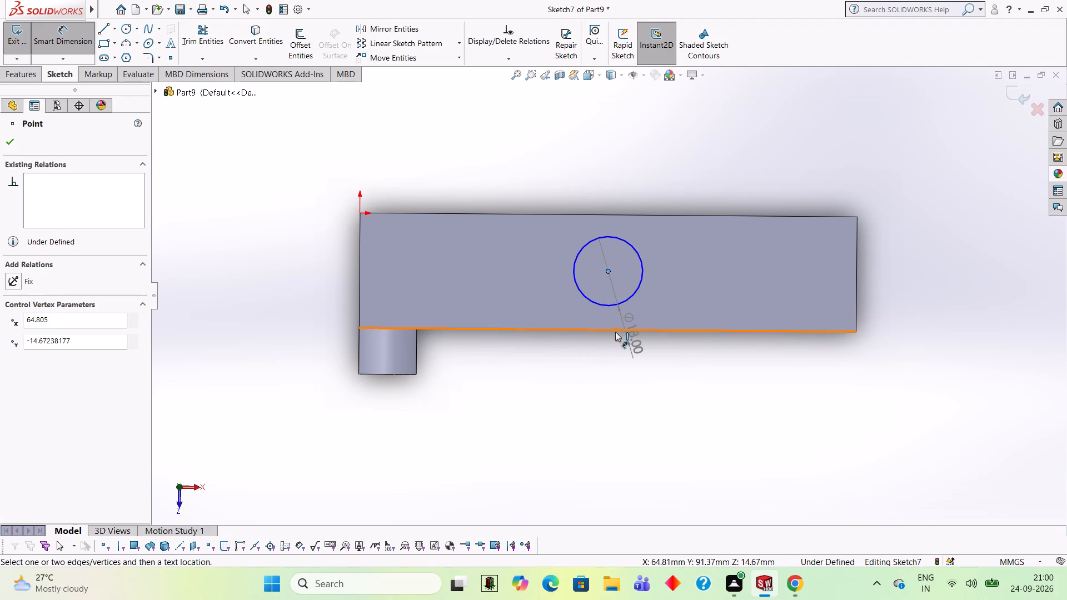
{"action": "left_click", "coordinate": [620, 331]}
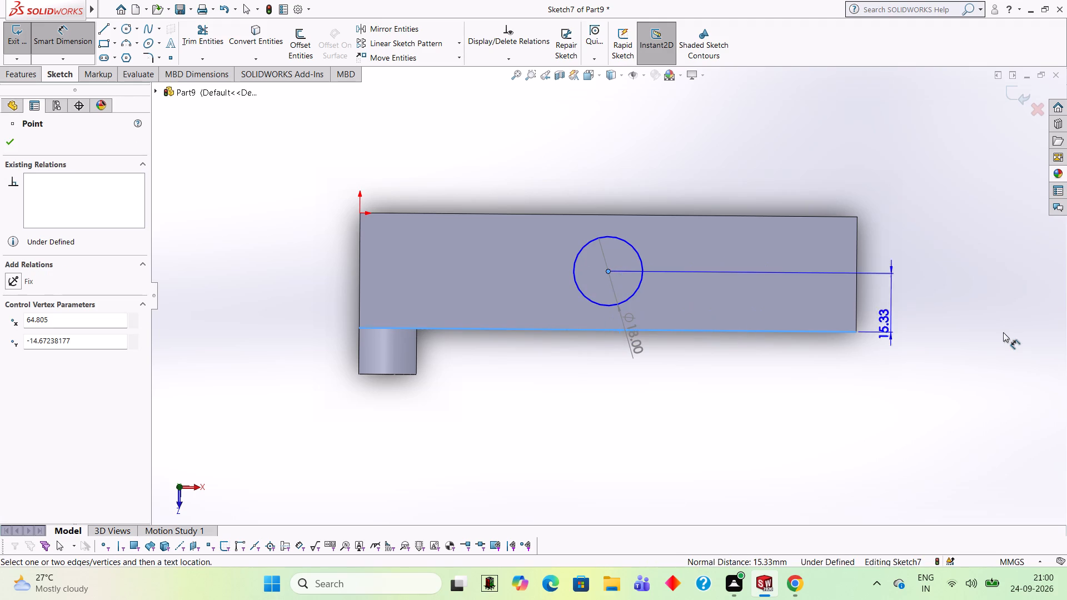
{"action": "left_click", "coordinate": [954, 332]}
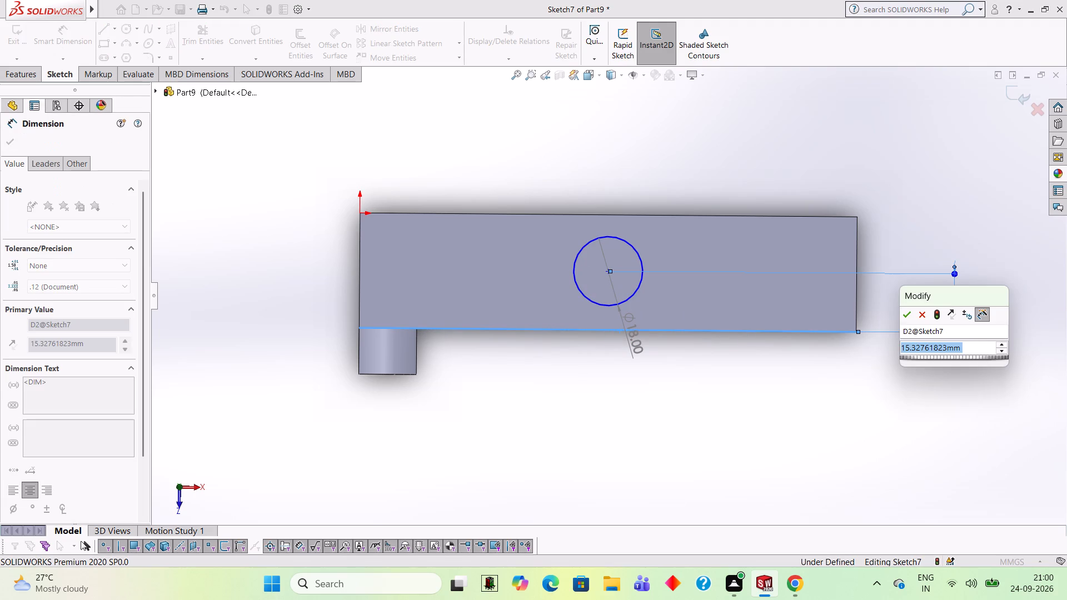
{"action": "type", "text": "13"}
{"action": "key", "text": "Return"}
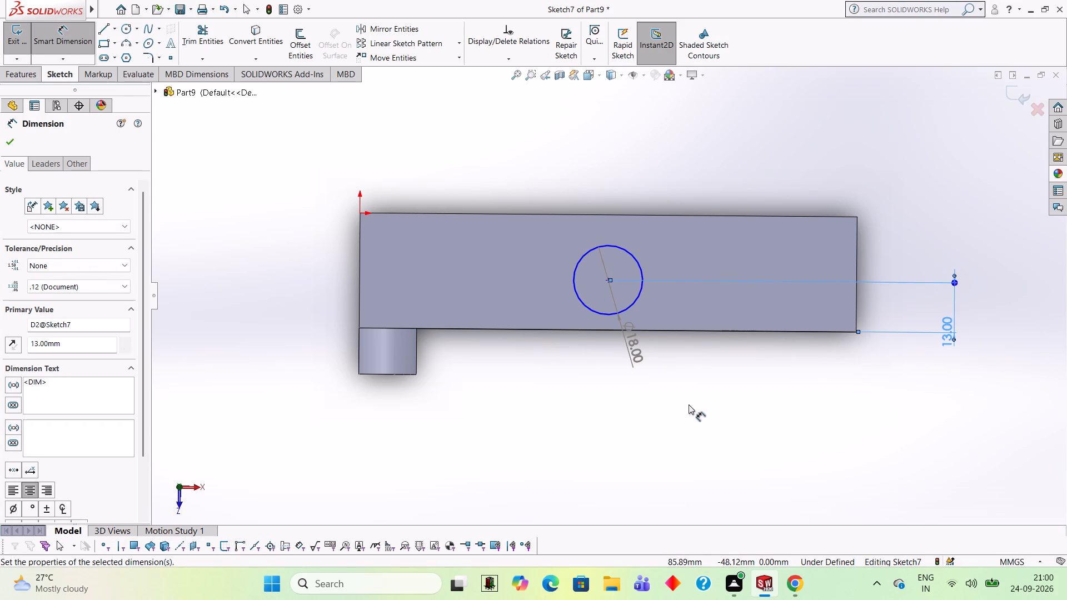
Cut-extrude the 18 mm circle into the block's top face as a blind cut 6 mm deep.
{"action": "middle_click_drag", "start_coordinate": [692, 411], "coordinate": [706, 451]}
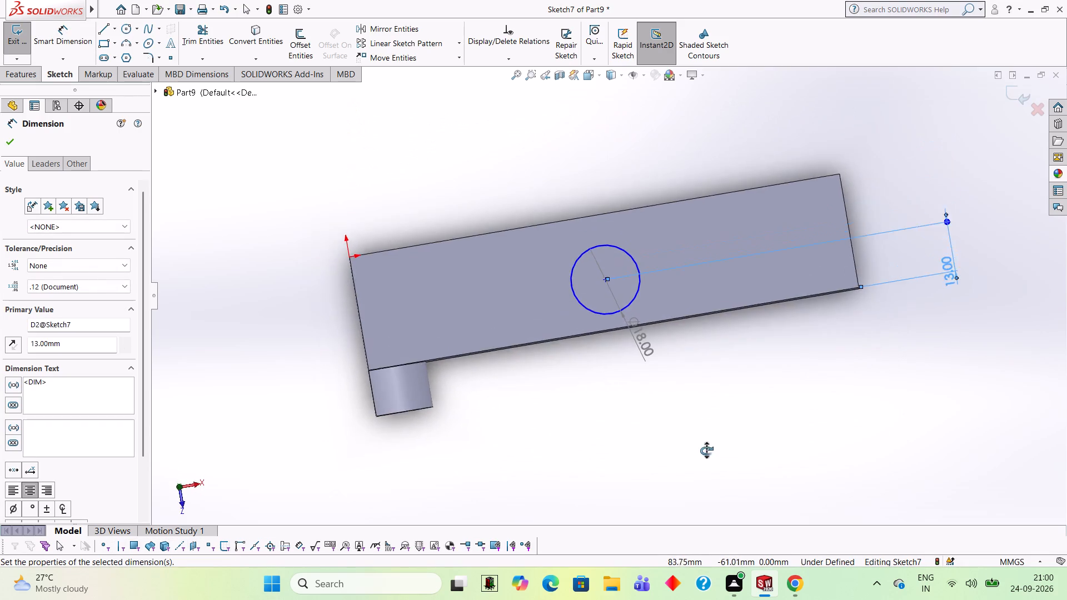
{"action": "middle_click_drag", "start_coordinate": [706, 451], "coordinate": [709, 457]}
{"action": "left_click", "coordinate": [34, 69]}
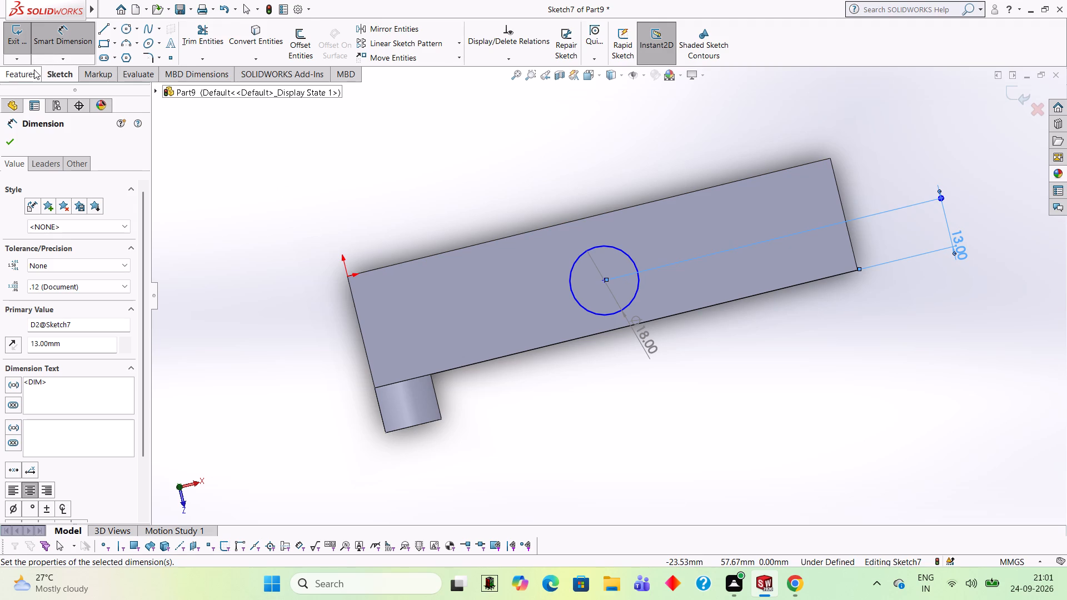
{"action": "left_click", "coordinate": [190, 51]}
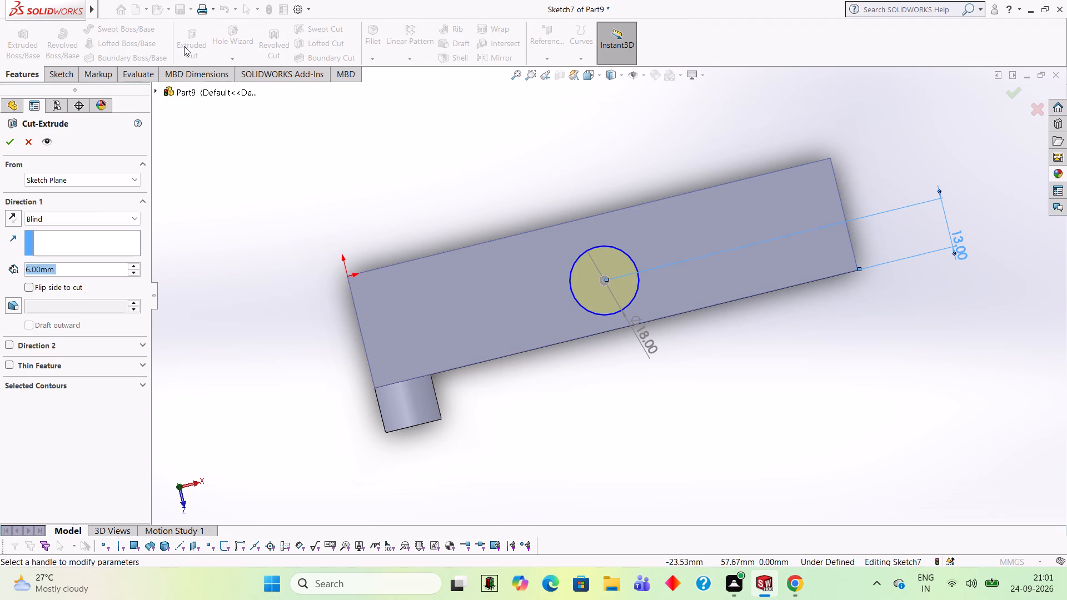
{"action": "left_click", "coordinate": [9, 139]}
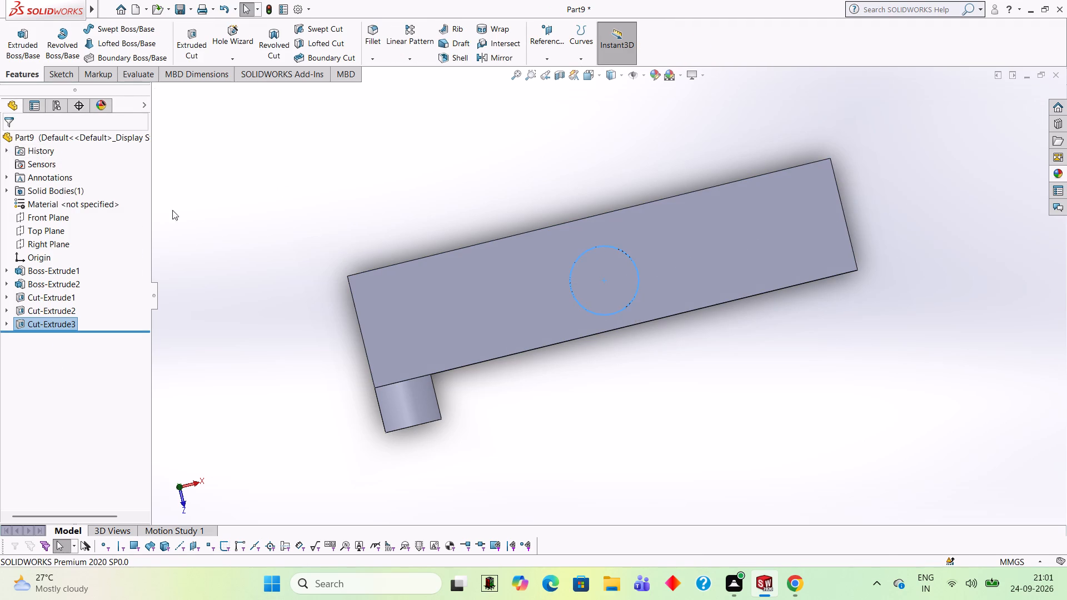
{"action": "left_click", "coordinate": [248, 217]}
Start a sketch on the block's large front face beside the semicircular boss and view it face-on.
{"action": "middle_click_drag", "start_coordinate": [836, 386], "coordinate": [814, 288]}
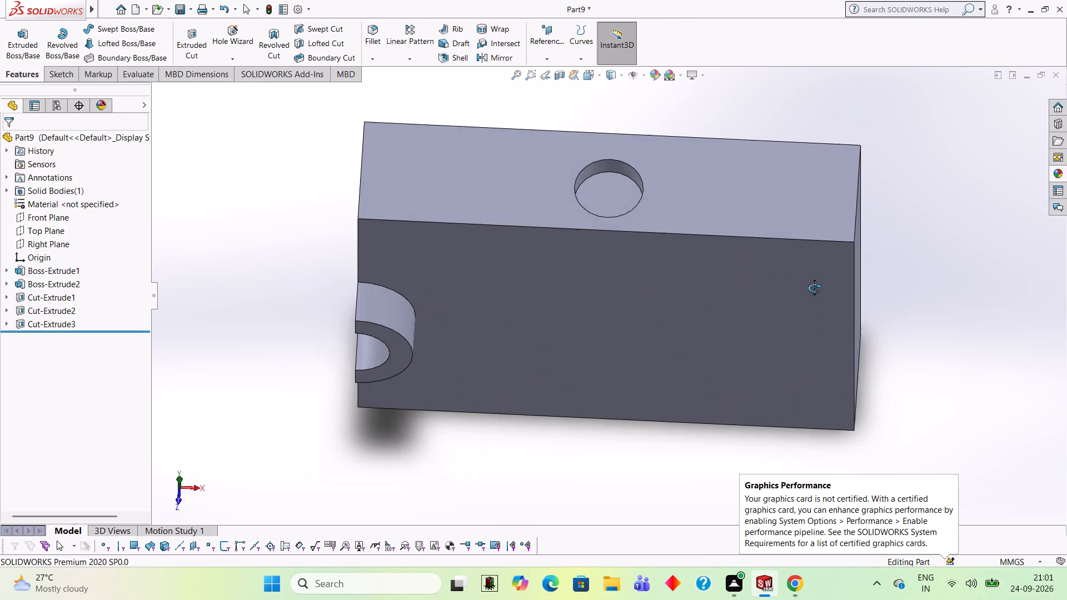
{"action": "middle_click_drag", "start_coordinate": [814, 288], "coordinate": [813, 276]}
{"action": "middle_click_drag", "start_coordinate": [903, 318], "coordinate": [910, 257]}
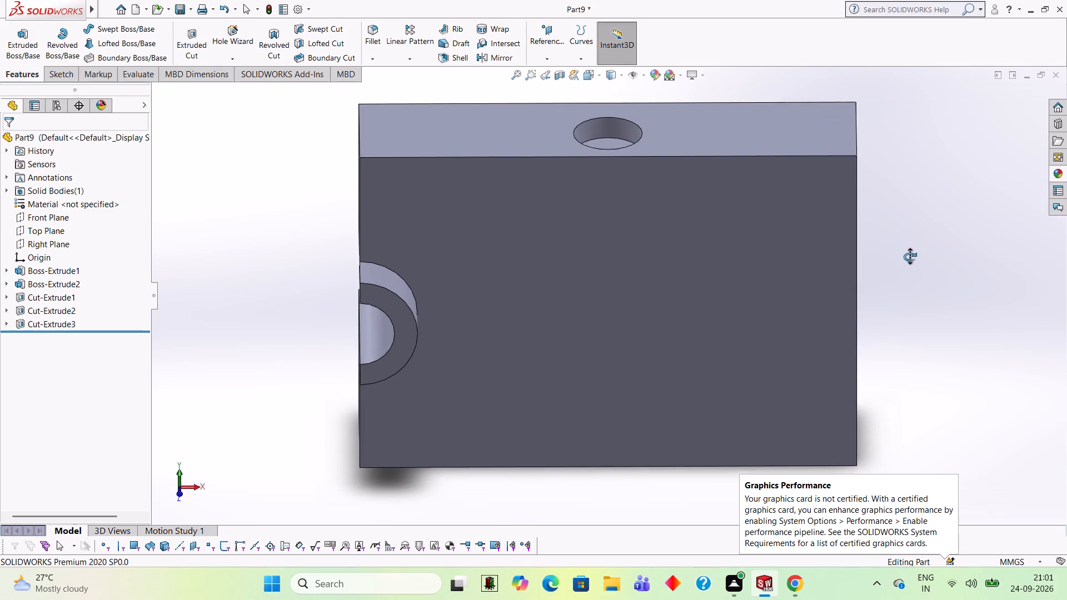
{"action": "middle_click_drag", "start_coordinate": [910, 257], "coordinate": [910, 257]}
{"action": "middle_click_drag", "start_coordinate": [932, 306], "coordinate": [993, 309]}
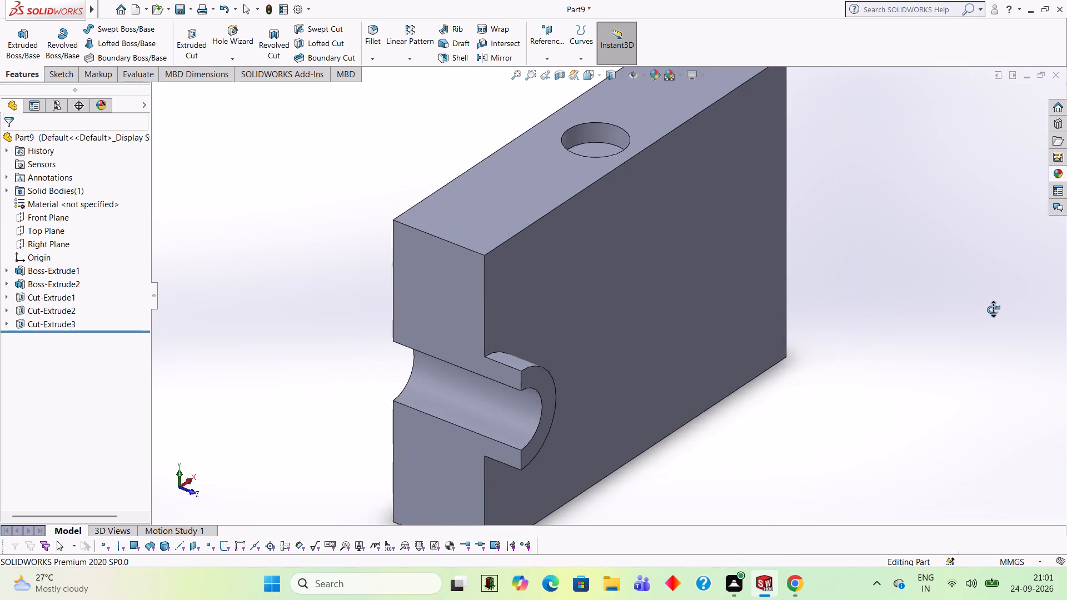
{"action": "middle_click_drag", "start_coordinate": [993, 309], "coordinate": [953, 286]}
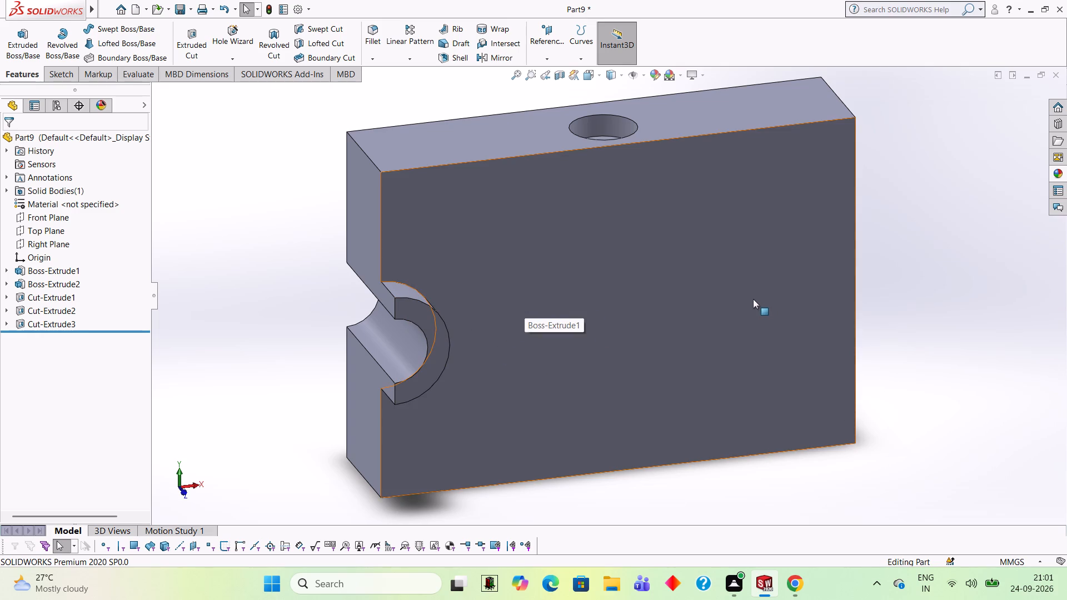
{"action": "middle_click_drag", "start_coordinate": [746, 299], "coordinate": [726, 232]}
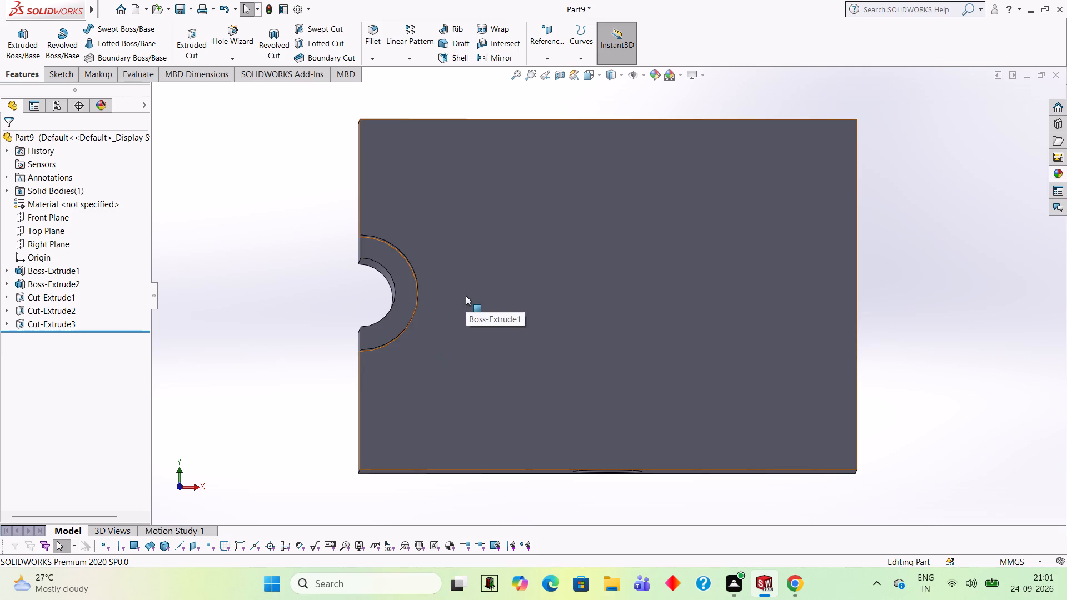
{"action": "left_click", "coordinate": [571, 289]}
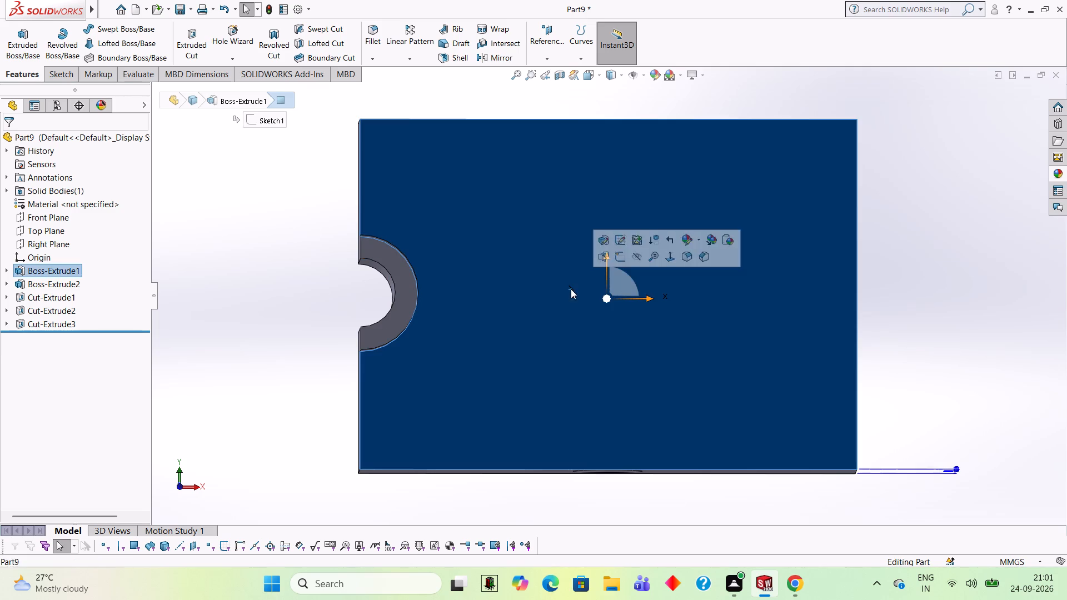
{"action": "left_click", "coordinate": [620, 251]}
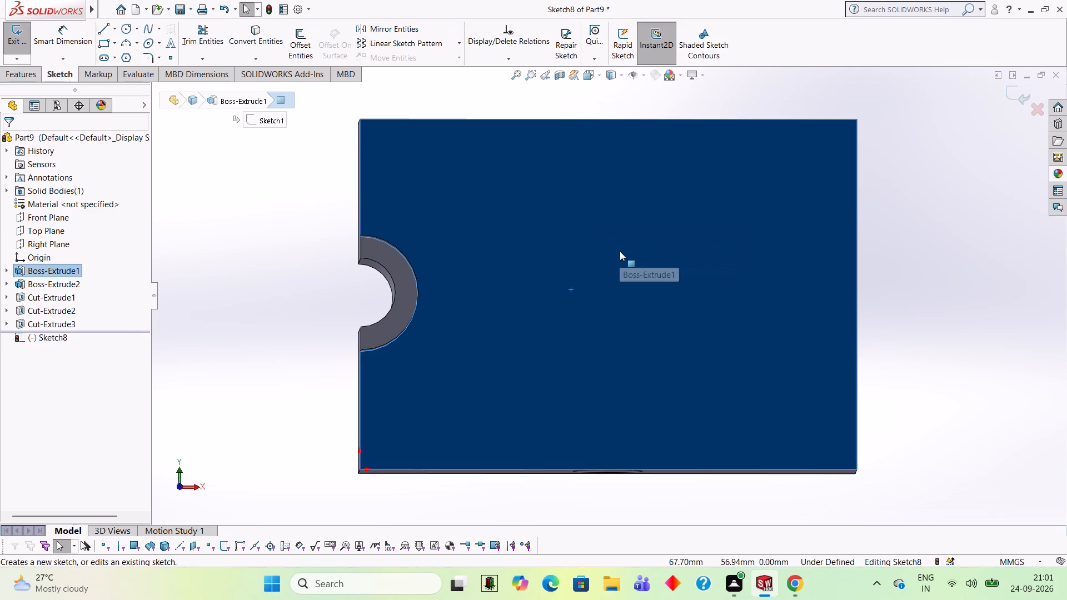
{"action": "key", "text": "ctrl+8"}
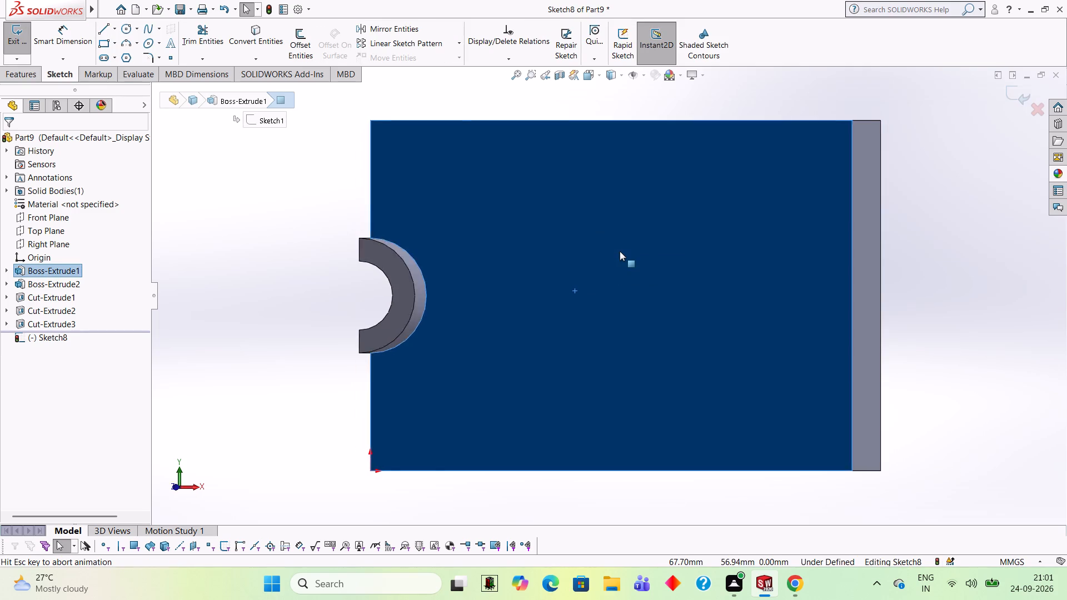
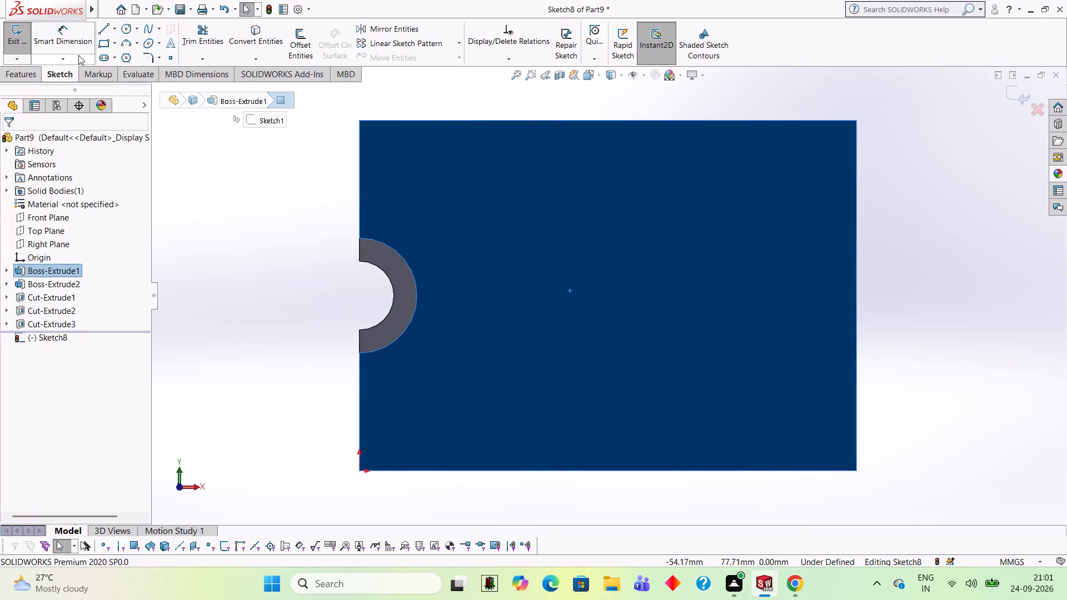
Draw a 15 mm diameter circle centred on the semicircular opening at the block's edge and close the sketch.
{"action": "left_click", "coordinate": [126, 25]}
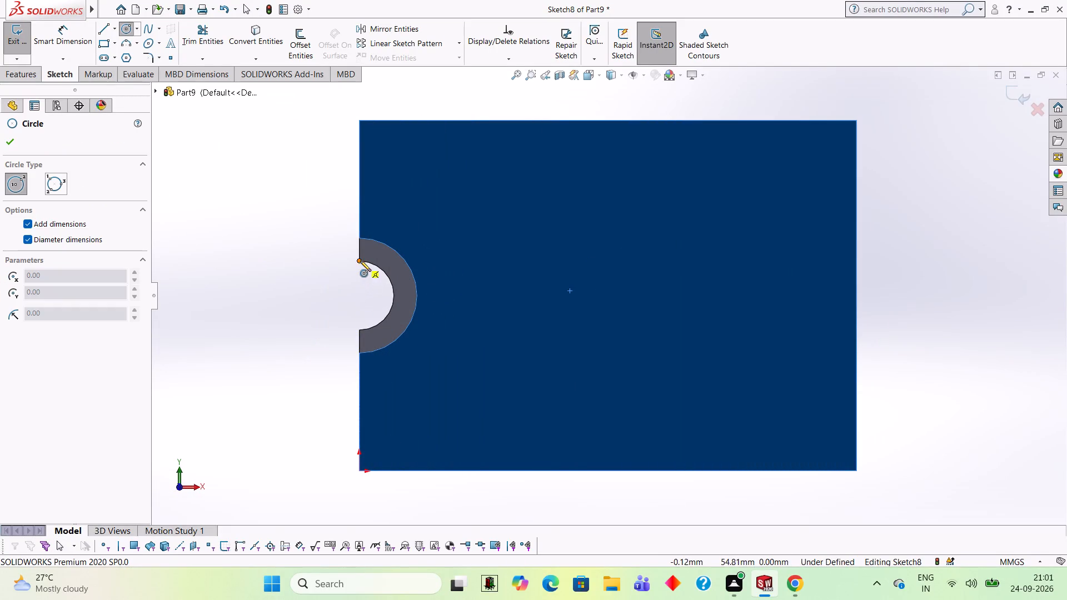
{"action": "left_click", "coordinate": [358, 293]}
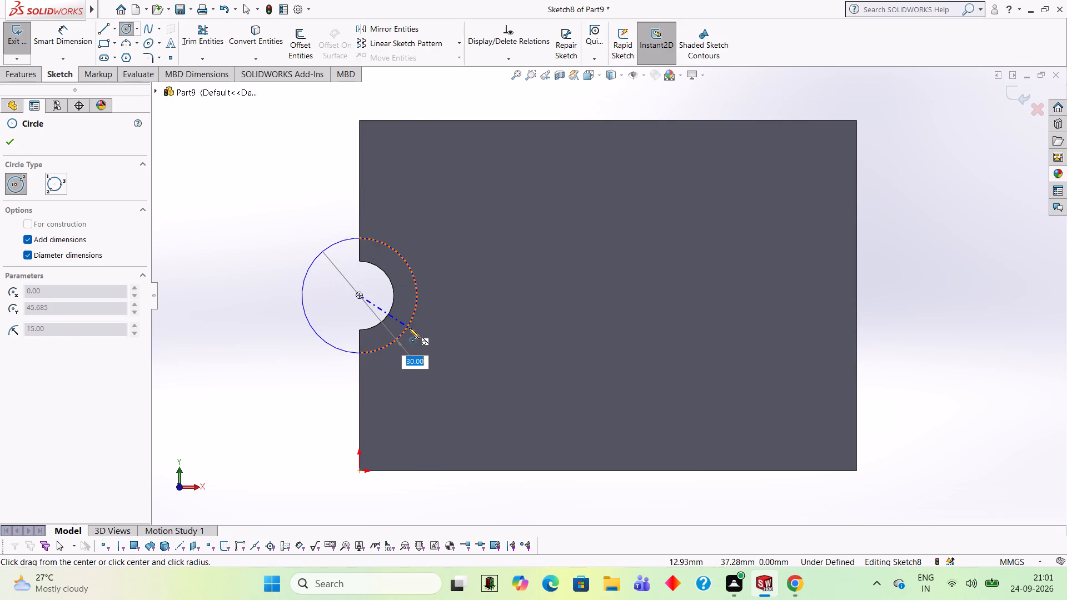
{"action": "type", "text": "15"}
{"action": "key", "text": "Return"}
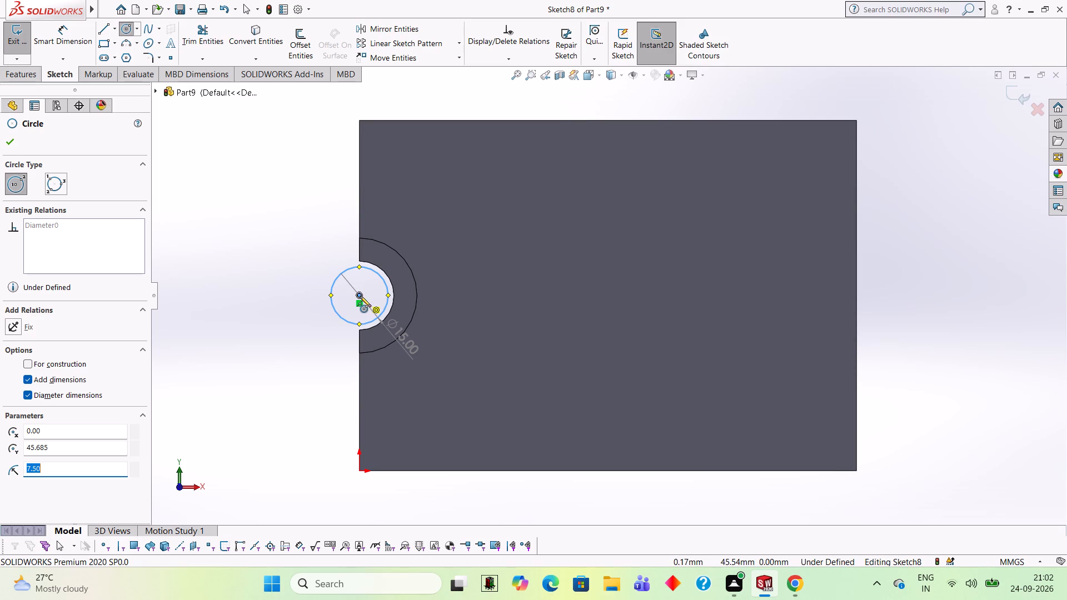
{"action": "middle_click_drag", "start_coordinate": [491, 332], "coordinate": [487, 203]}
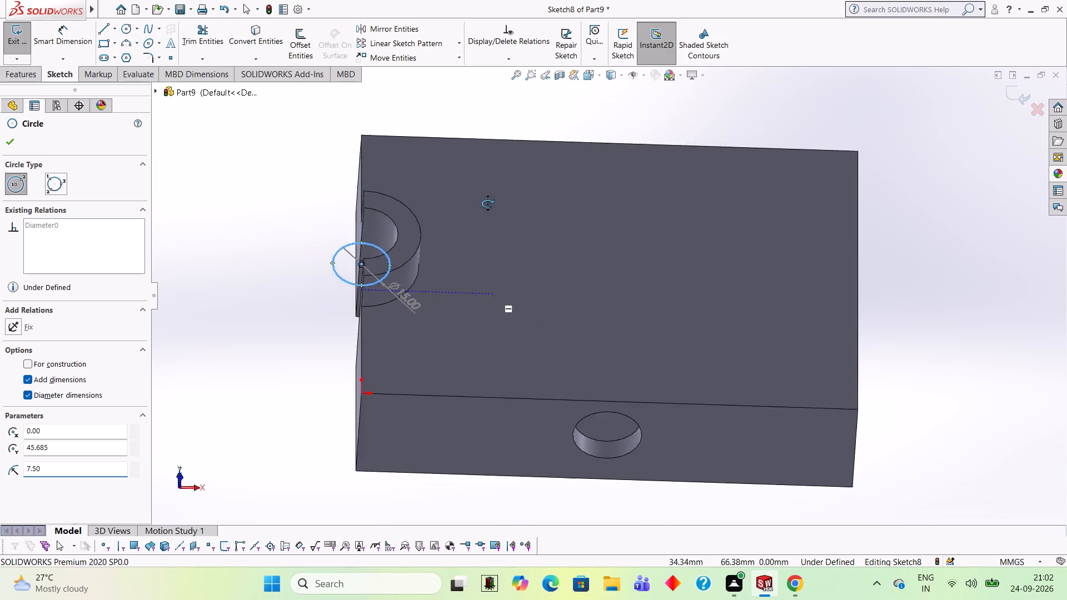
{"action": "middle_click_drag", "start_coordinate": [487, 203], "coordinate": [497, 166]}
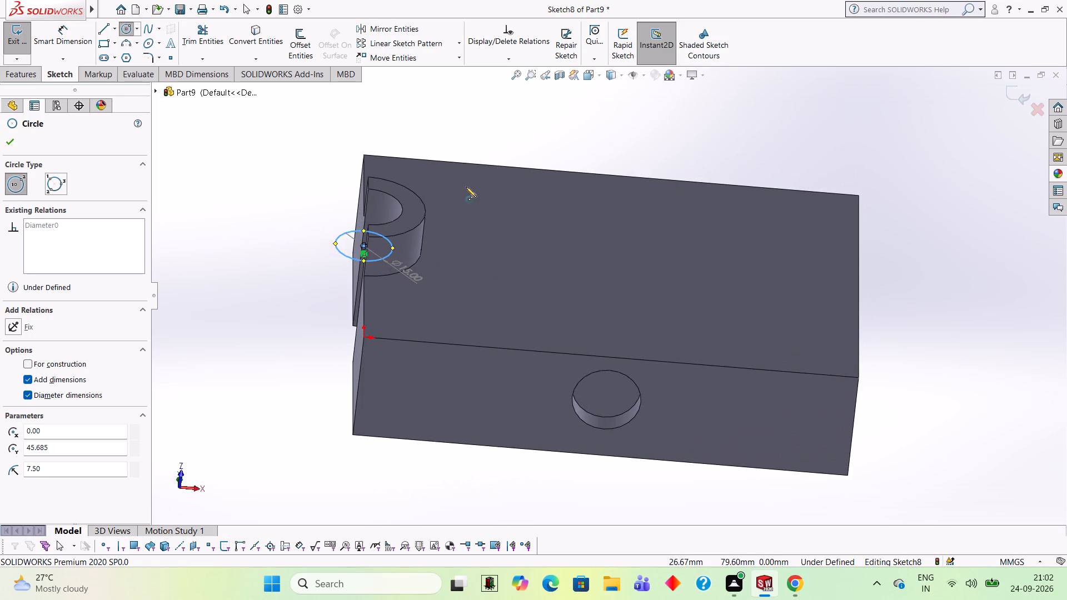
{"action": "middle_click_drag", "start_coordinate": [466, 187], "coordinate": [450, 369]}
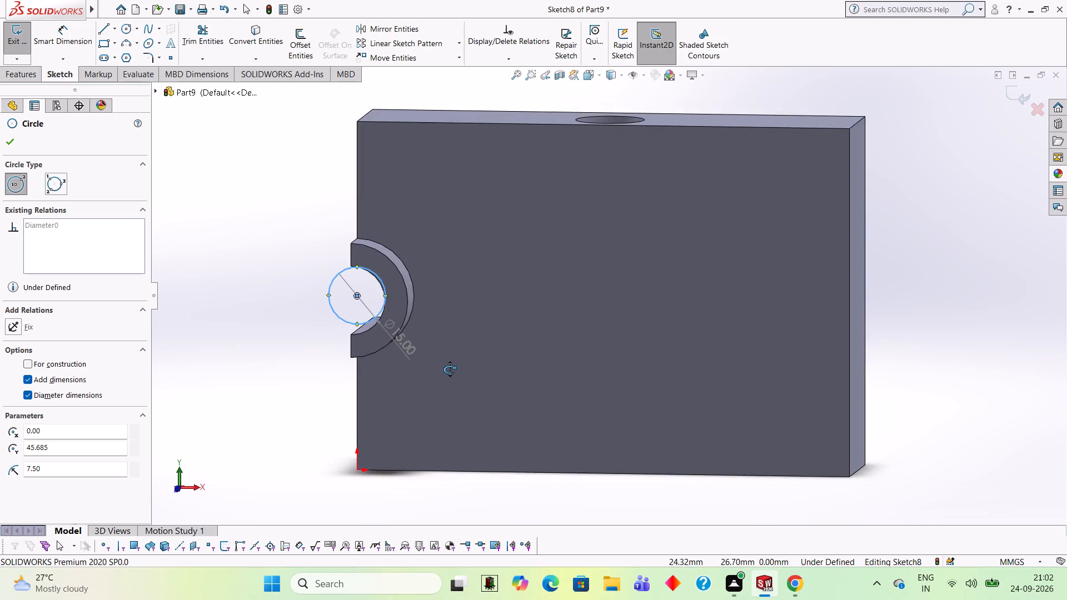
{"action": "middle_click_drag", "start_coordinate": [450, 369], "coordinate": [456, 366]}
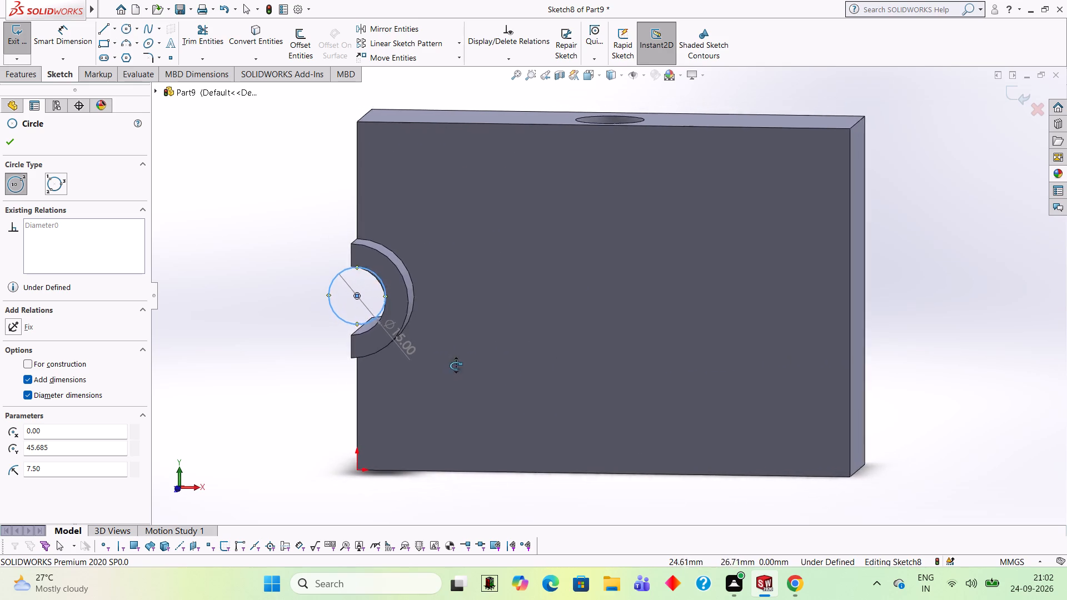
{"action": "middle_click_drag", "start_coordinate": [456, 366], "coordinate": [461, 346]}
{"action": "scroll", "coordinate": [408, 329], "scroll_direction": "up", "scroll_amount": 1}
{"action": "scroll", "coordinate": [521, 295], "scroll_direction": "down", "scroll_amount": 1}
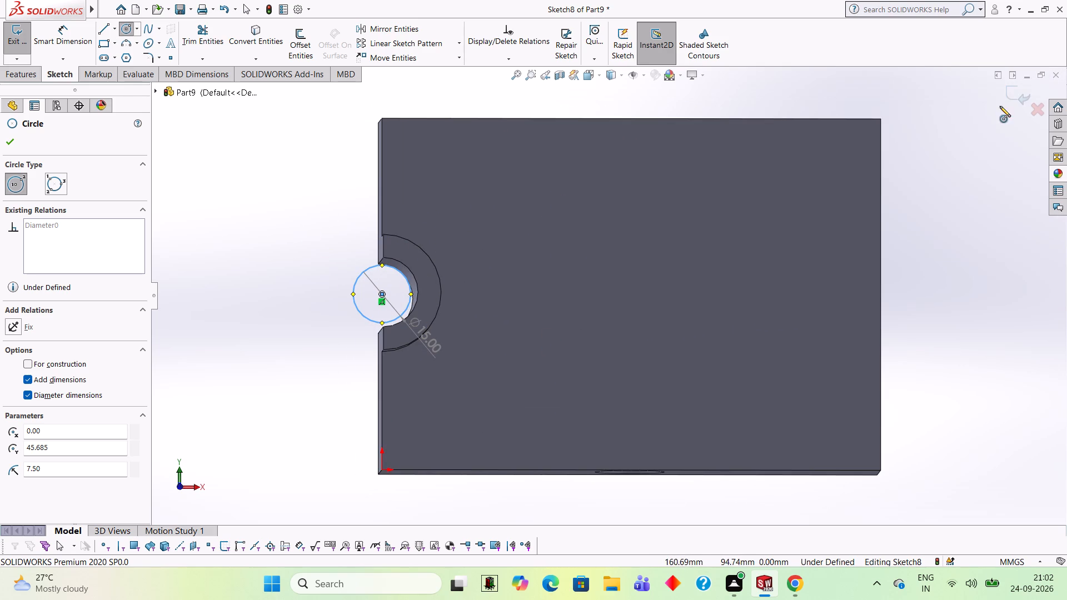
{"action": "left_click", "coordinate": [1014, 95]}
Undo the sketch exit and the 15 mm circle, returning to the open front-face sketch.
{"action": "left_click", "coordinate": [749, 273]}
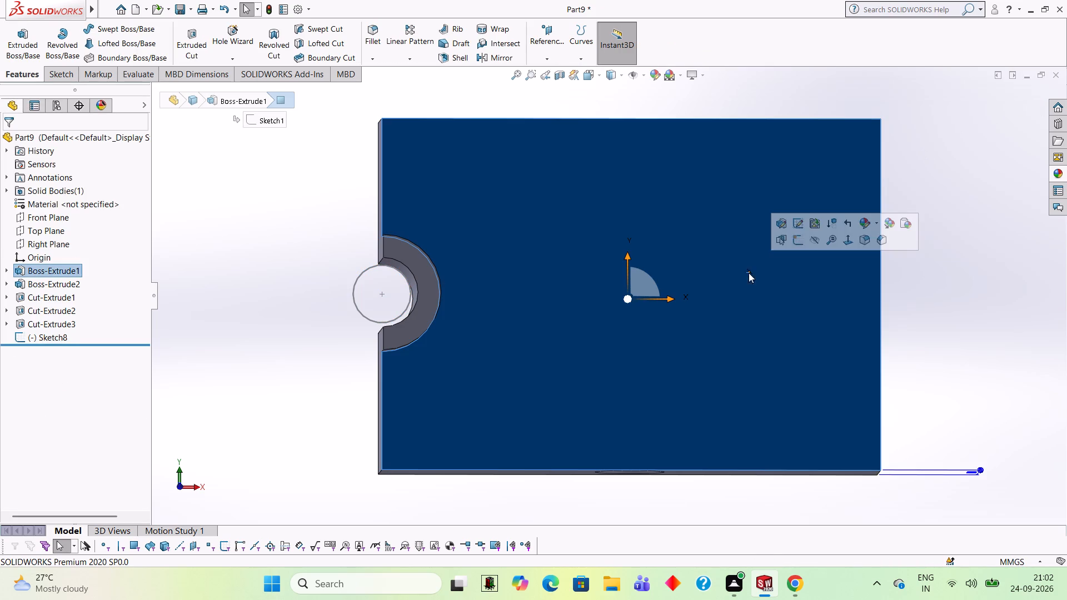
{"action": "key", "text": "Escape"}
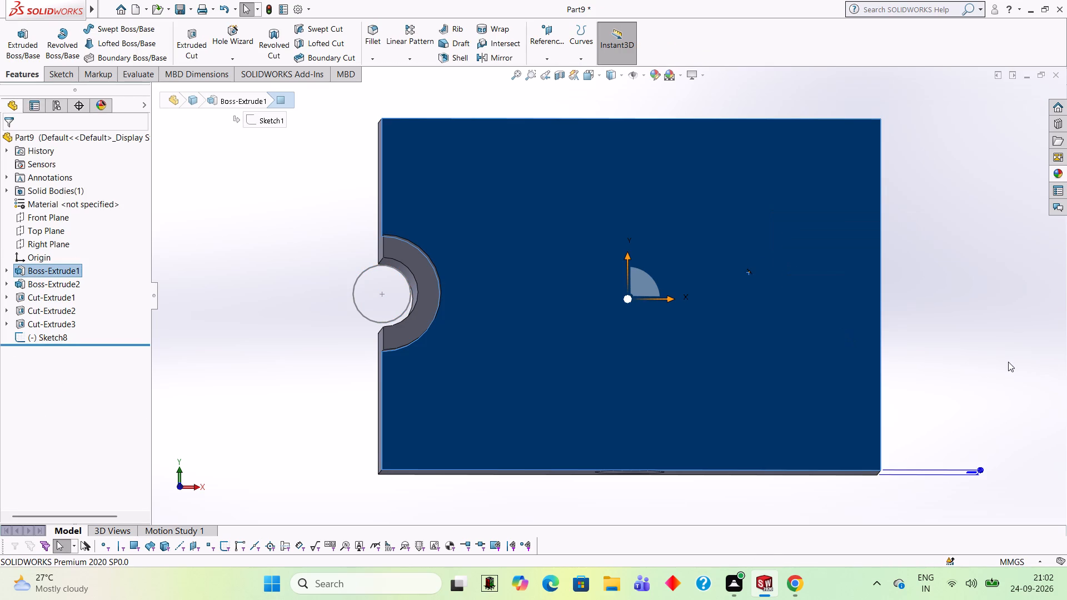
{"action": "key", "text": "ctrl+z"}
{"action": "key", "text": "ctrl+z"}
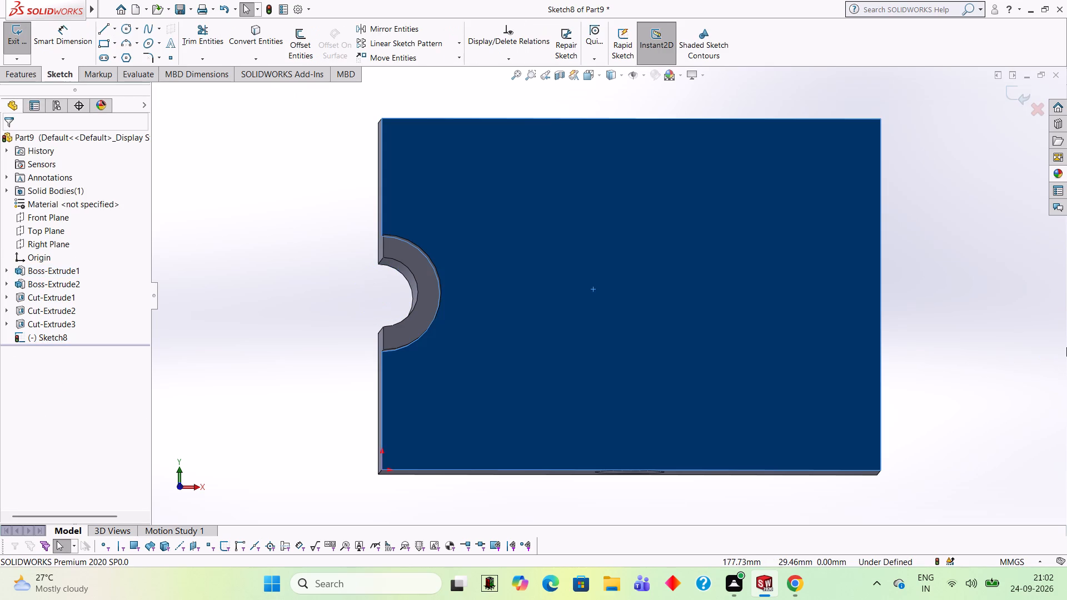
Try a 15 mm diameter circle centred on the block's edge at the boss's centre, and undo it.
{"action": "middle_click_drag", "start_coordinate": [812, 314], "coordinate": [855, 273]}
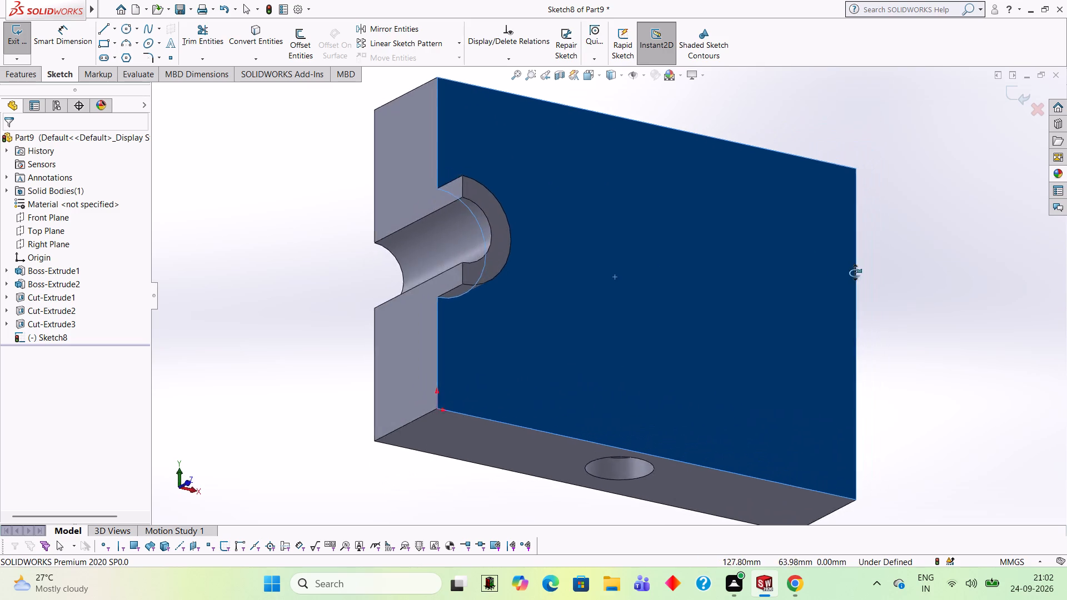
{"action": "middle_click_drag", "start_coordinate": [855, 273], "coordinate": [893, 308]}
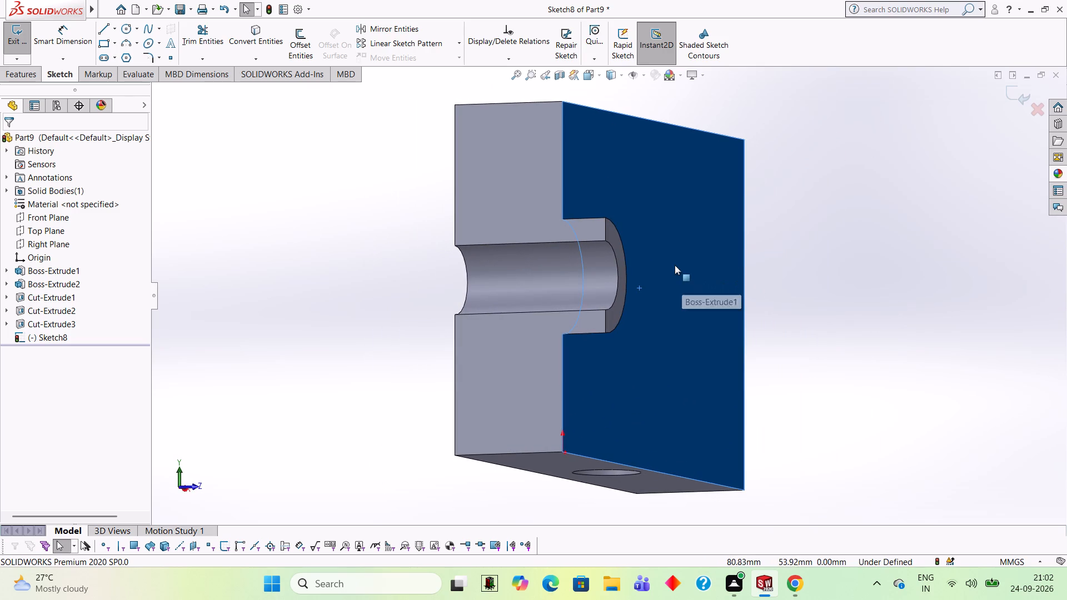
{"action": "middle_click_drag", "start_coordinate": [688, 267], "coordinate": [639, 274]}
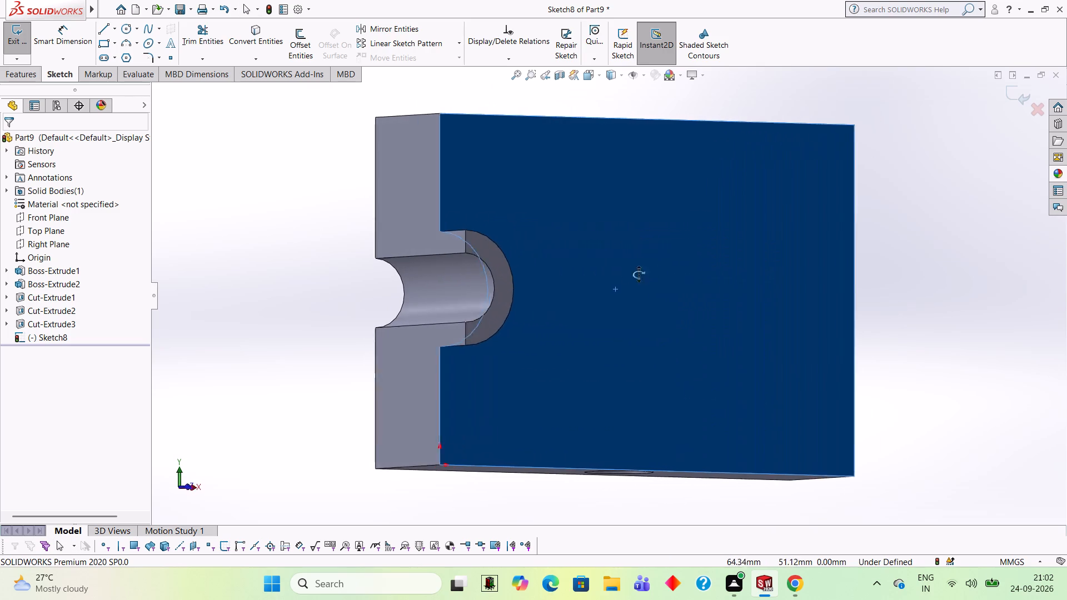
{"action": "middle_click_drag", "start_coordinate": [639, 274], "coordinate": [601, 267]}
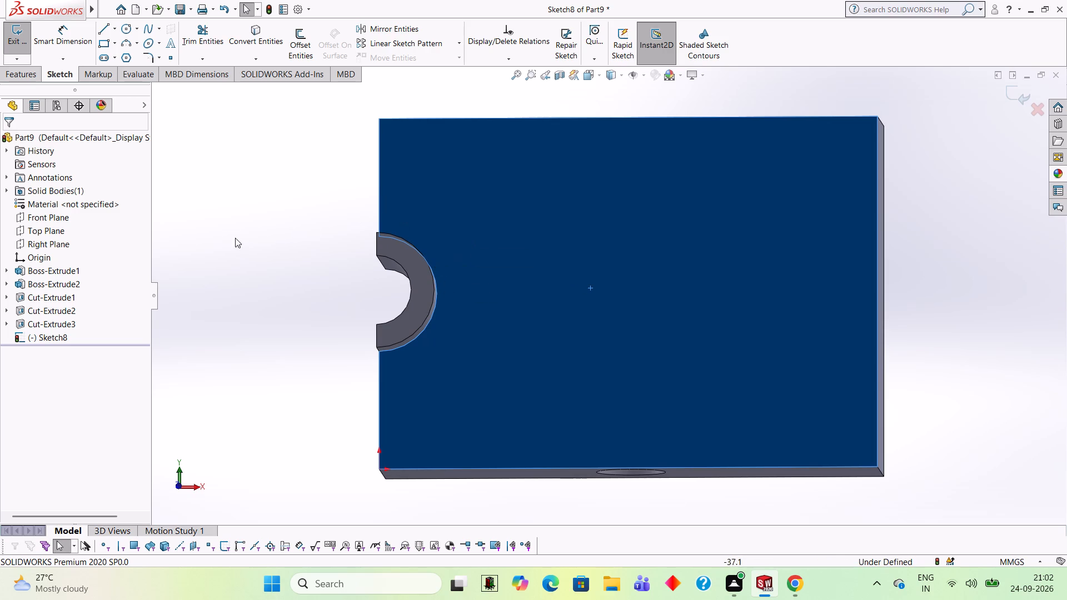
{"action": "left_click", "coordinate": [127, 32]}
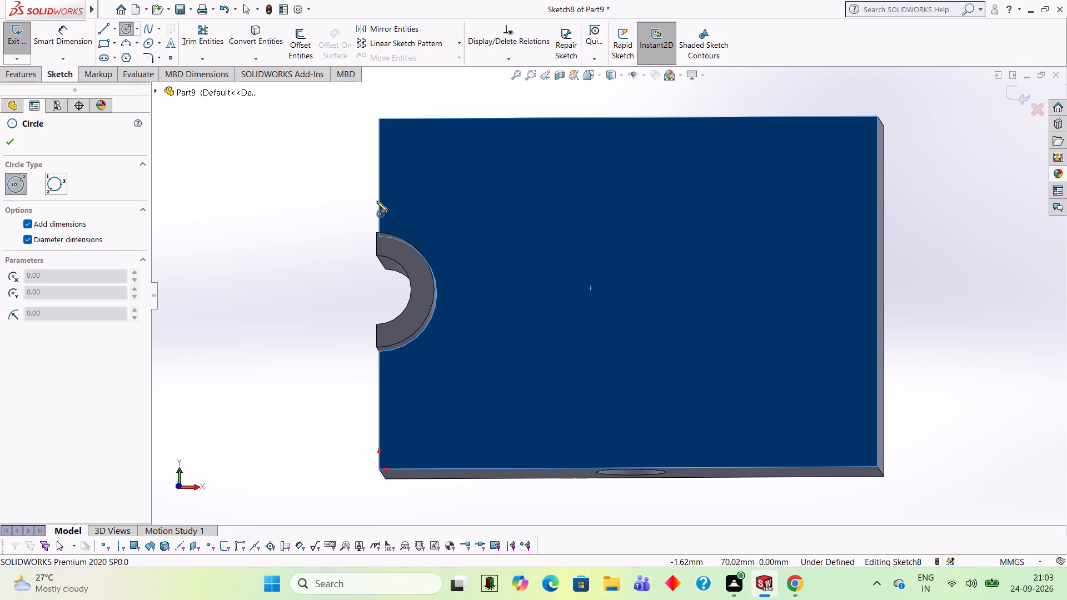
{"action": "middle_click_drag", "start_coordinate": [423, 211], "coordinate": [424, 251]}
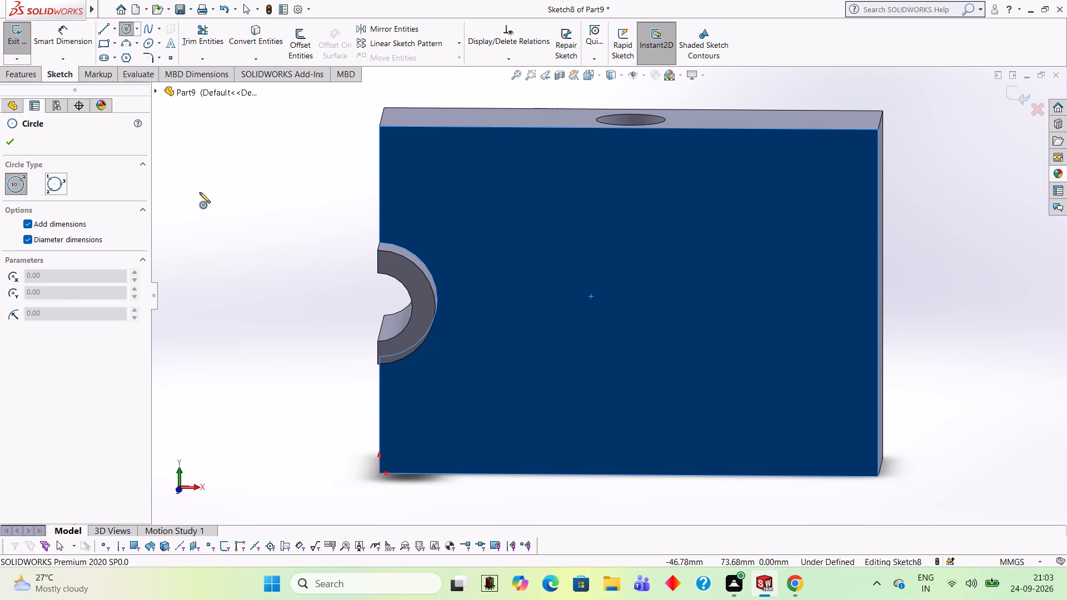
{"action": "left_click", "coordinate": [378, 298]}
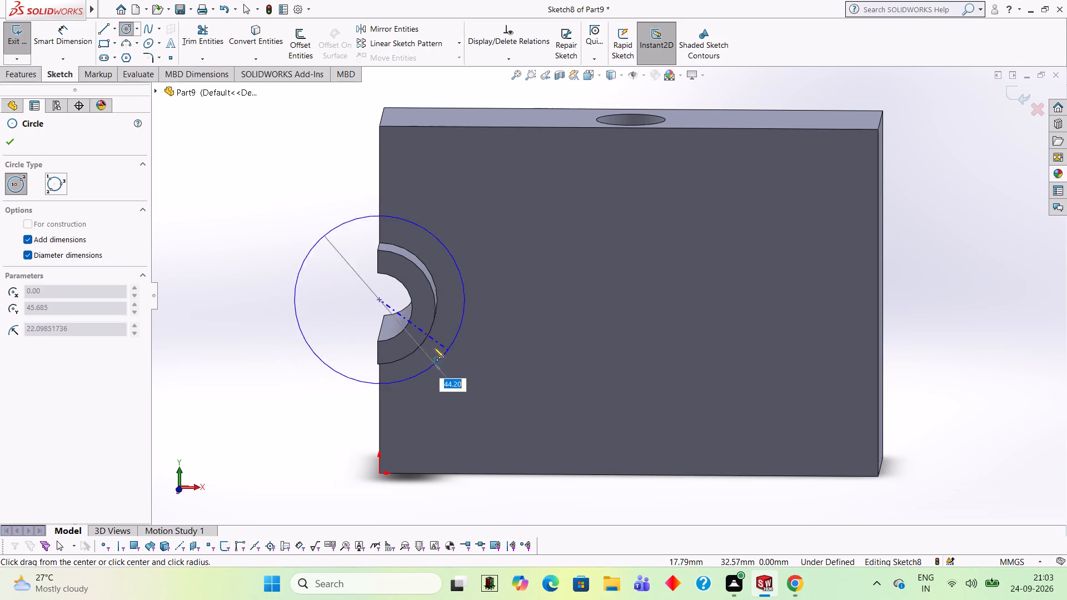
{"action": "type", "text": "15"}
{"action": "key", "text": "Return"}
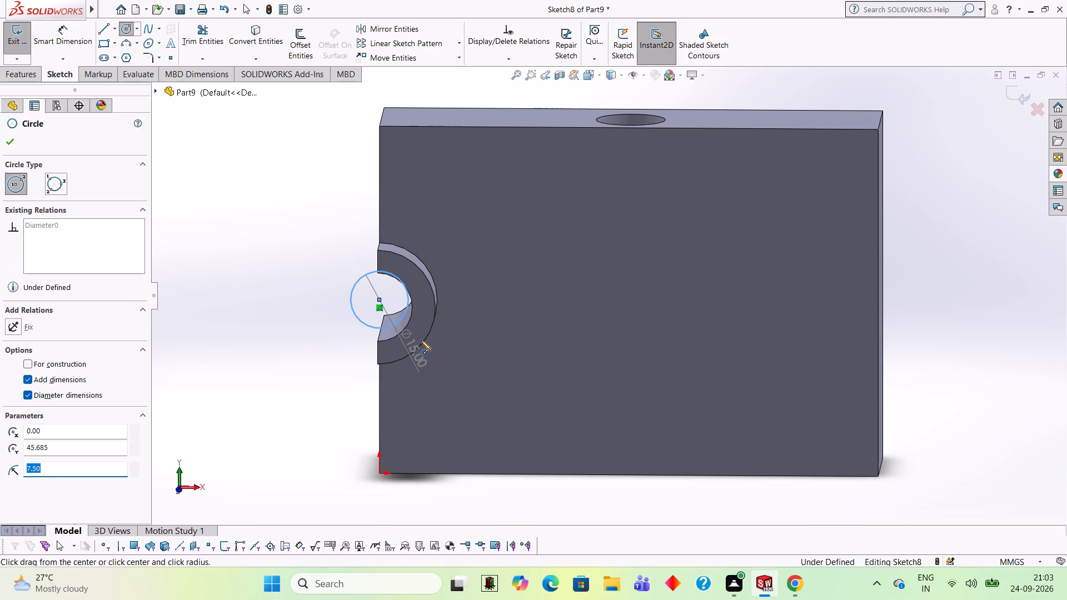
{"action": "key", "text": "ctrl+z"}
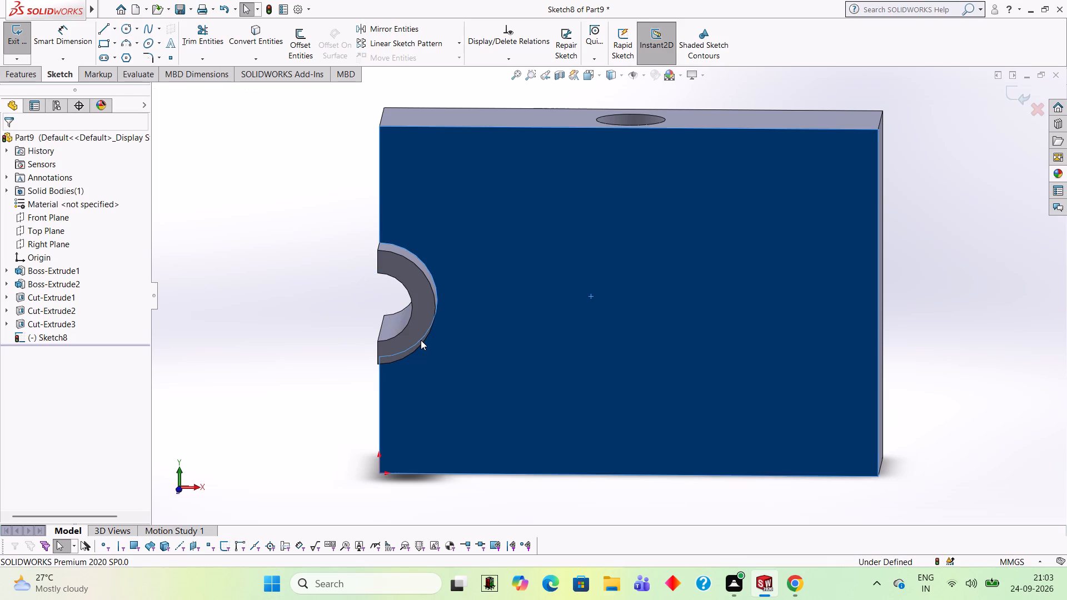
Draw a 30 mm diameter circle centred on the block's short edge, around the semicircular boss.
{"action": "scroll", "coordinate": [476, 348], "scroll_direction": "down", "scroll_amount": 1}
{"action": "middle_click_drag", "start_coordinate": [488, 354], "coordinate": [494, 294]}
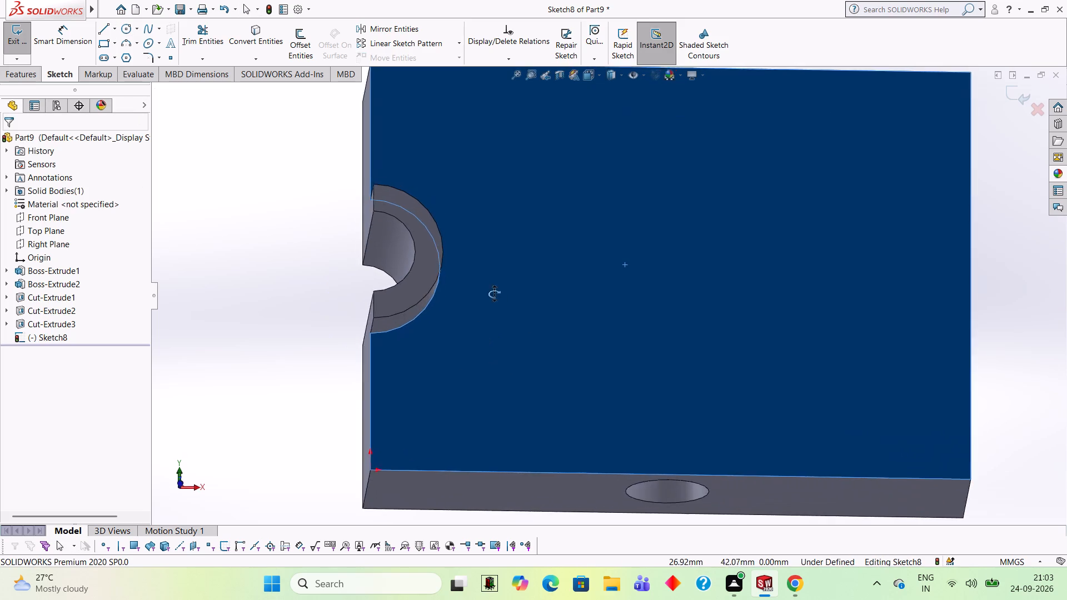
{"action": "middle_click_drag", "start_coordinate": [494, 294], "coordinate": [488, 313]}
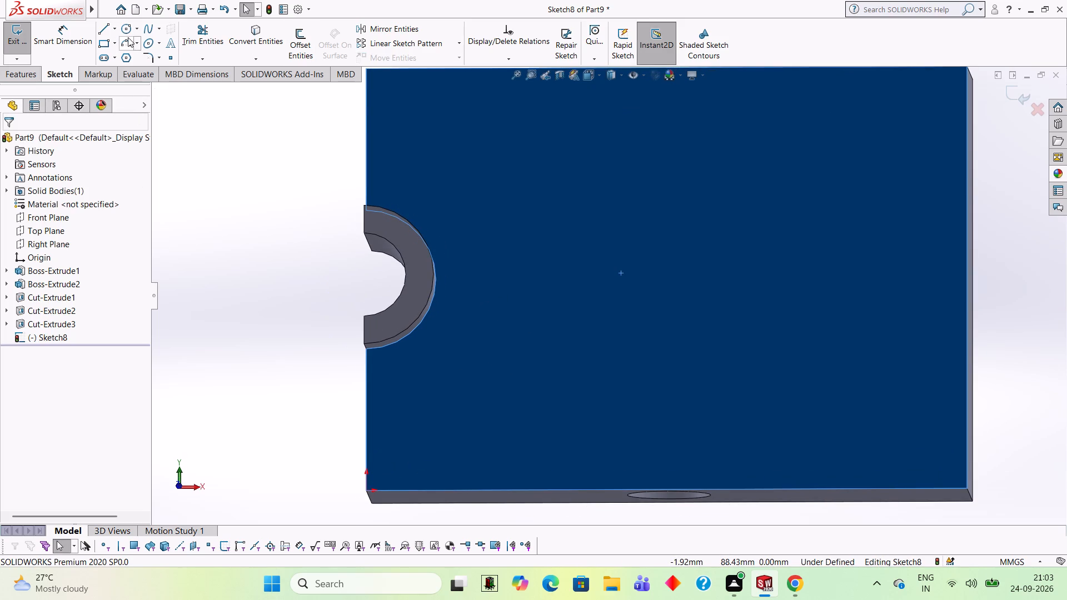
{"action": "left_click", "coordinate": [128, 29]}
{"action": "left_click", "coordinate": [365, 277]}
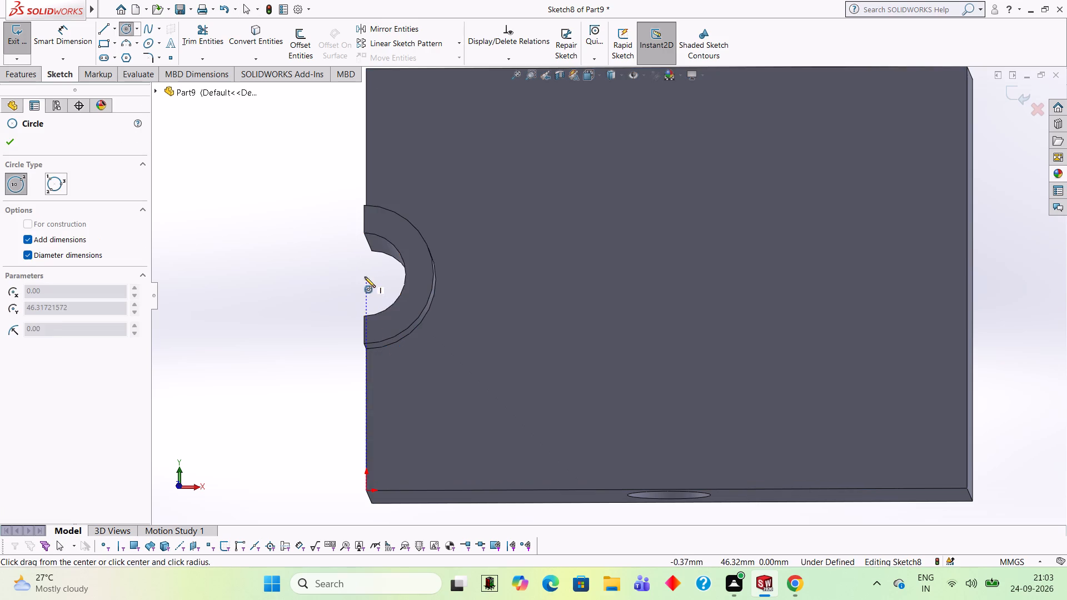
{"action": "type", "text": "30"}
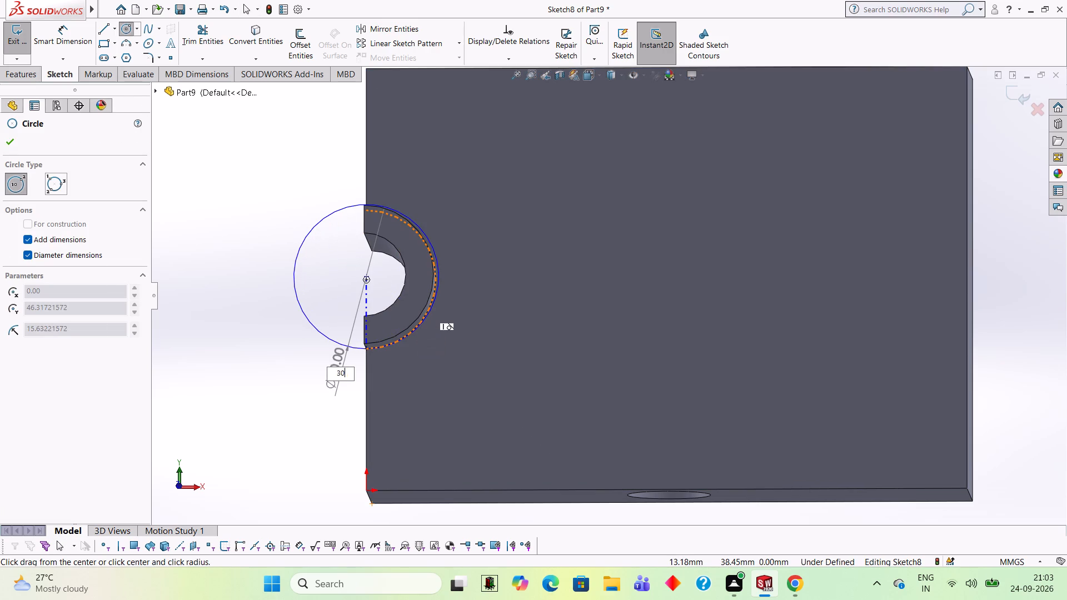
{"action": "key", "text": "Return"}
Draw an 18 mm diameter circle concentric with the 30 mm circle at the semicircular boss.
{"action": "scroll", "coordinate": [492, 392], "scroll_direction": "up", "scroll_amount": 1}
{"action": "middle_click_drag", "start_coordinate": [492, 392], "coordinate": [490, 218]}
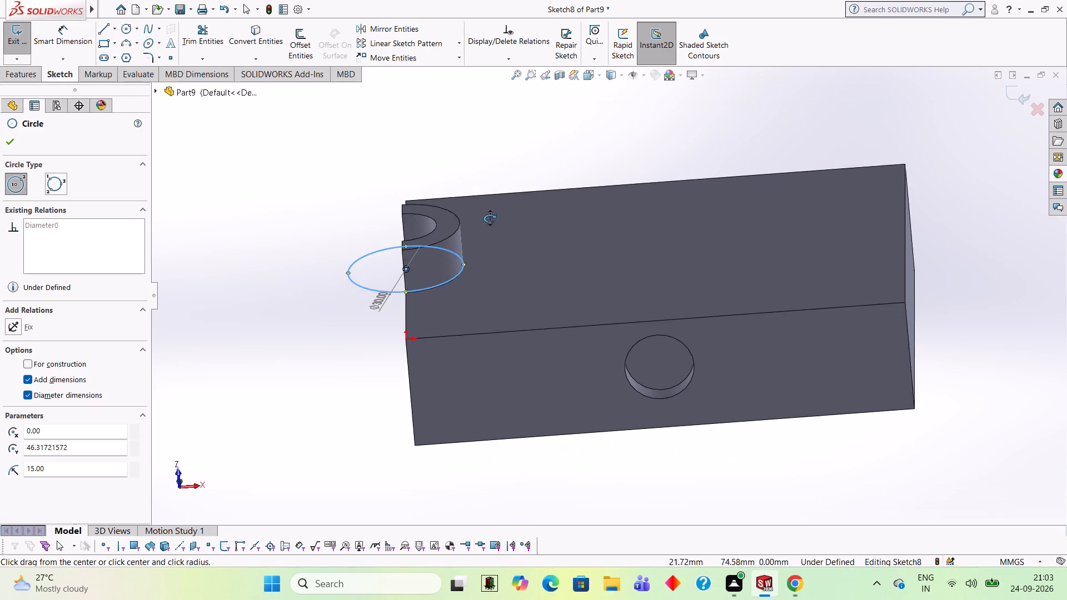
{"action": "middle_click_drag", "start_coordinate": [490, 218], "coordinate": [494, 428]}
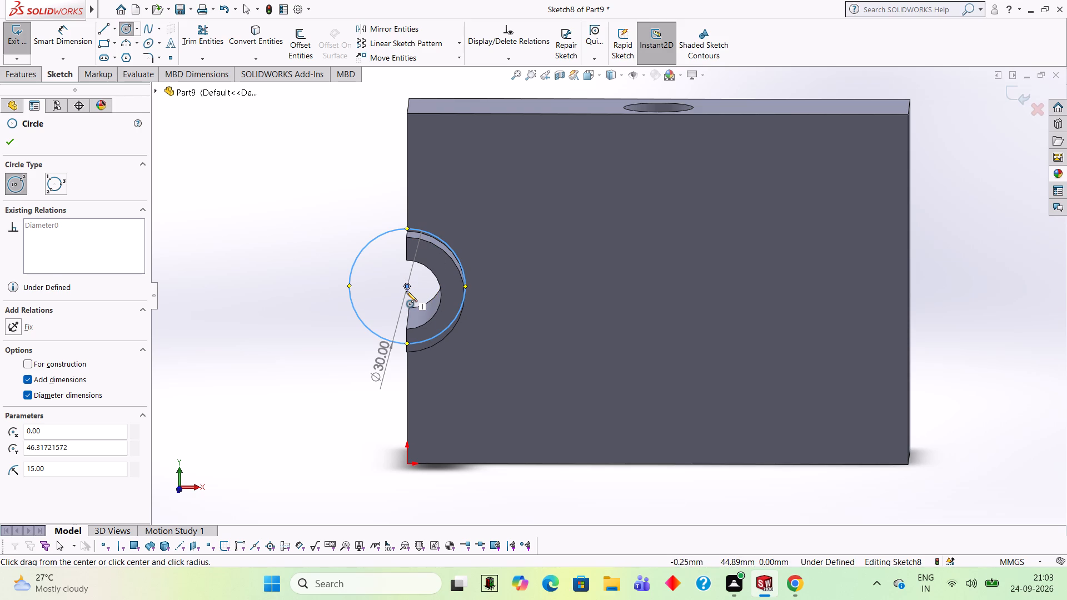
{"action": "middle_click_drag", "start_coordinate": [406, 291], "coordinate": [407, 276]}
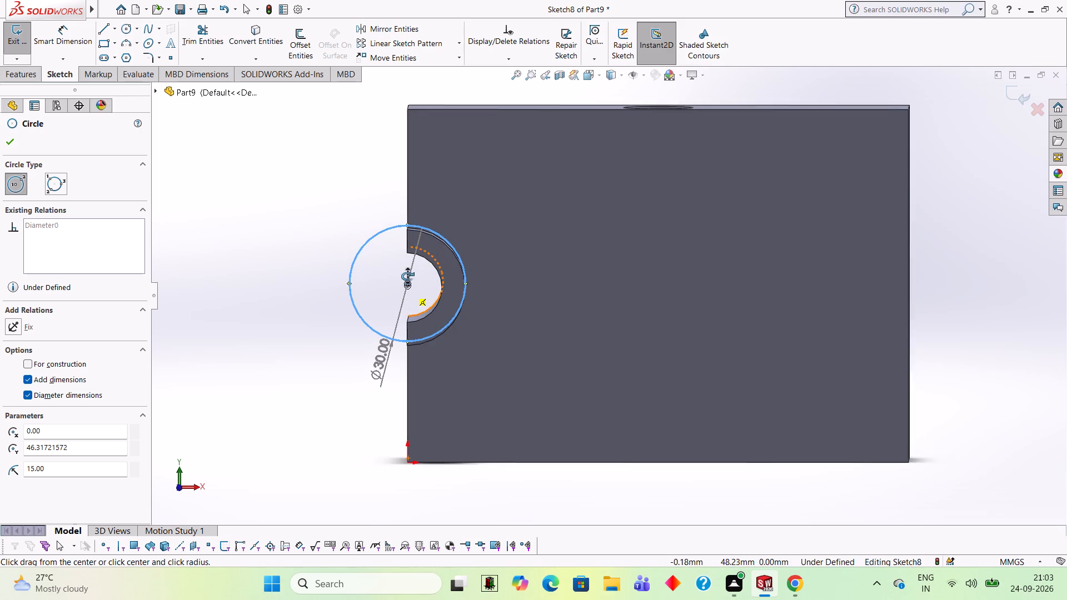
{"action": "middle_click_drag", "start_coordinate": [407, 276], "coordinate": [405, 266]}
{"action": "middle_click_drag", "start_coordinate": [417, 281], "coordinate": [430, 288]}
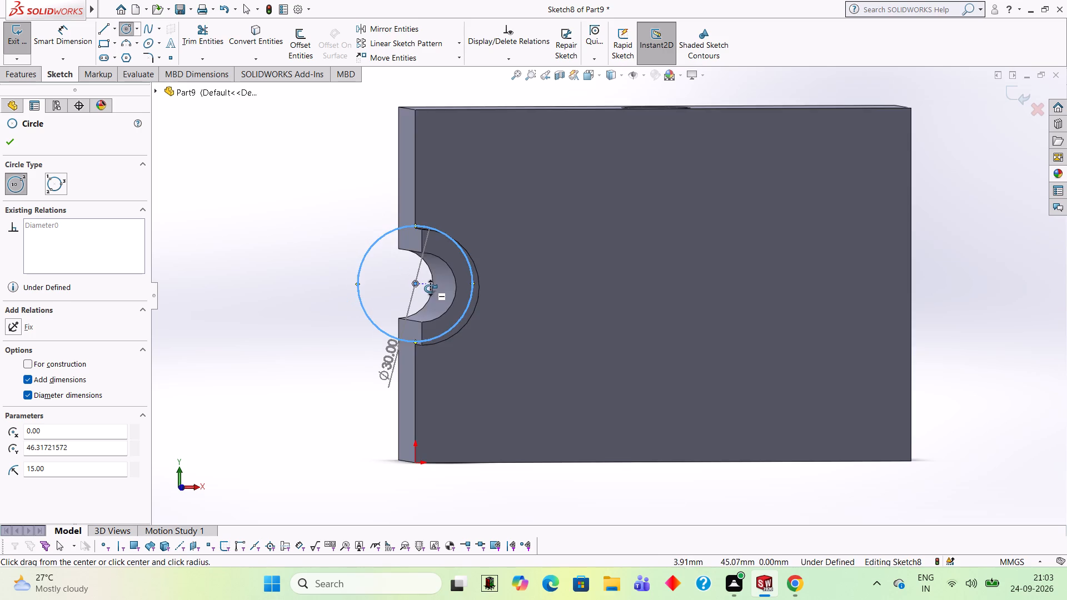
{"action": "middle_click_drag", "start_coordinate": [430, 288], "coordinate": [422, 289]}
{"action": "left_click", "coordinate": [409, 282]}
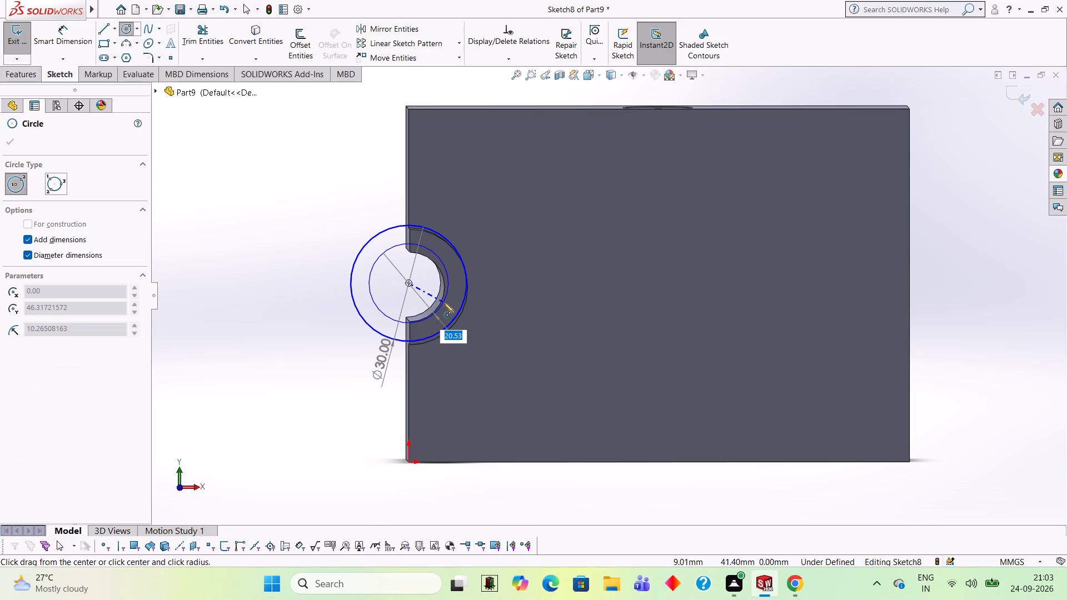
{"action": "type", "text": "18"}
{"action": "key", "text": "Return"}
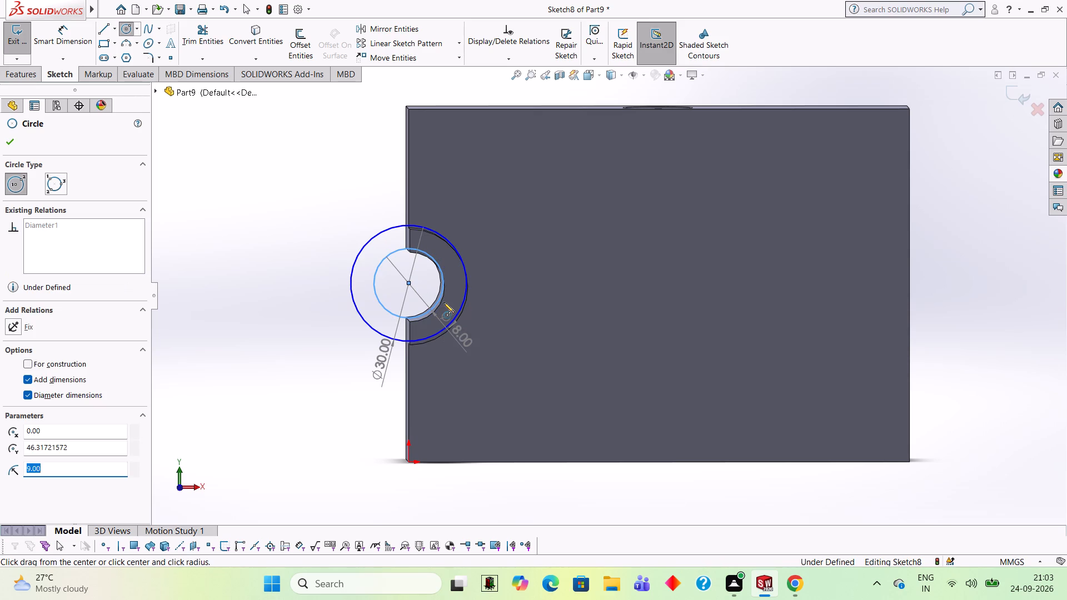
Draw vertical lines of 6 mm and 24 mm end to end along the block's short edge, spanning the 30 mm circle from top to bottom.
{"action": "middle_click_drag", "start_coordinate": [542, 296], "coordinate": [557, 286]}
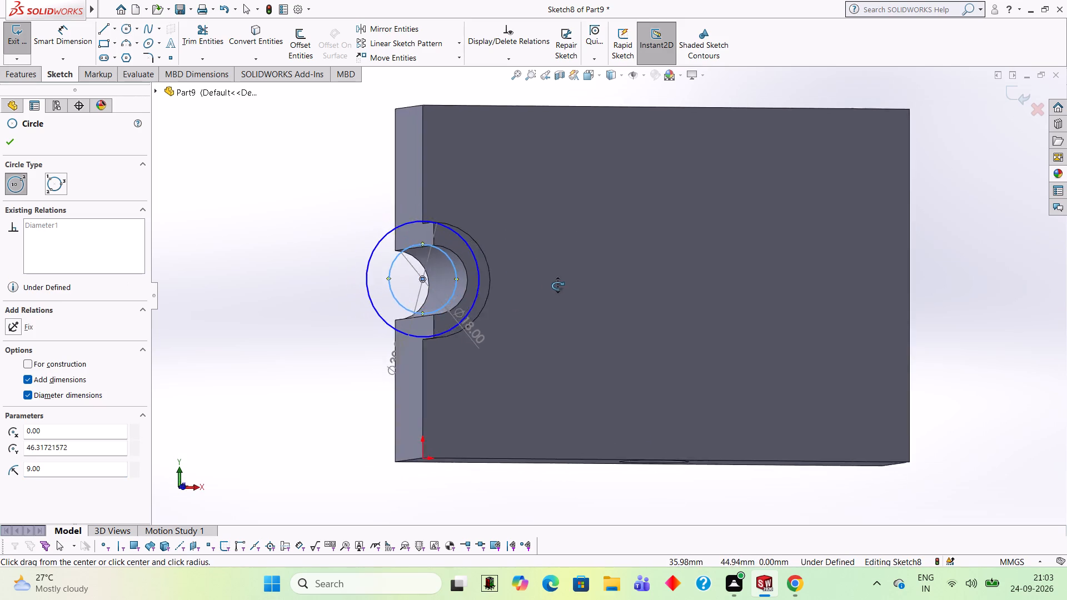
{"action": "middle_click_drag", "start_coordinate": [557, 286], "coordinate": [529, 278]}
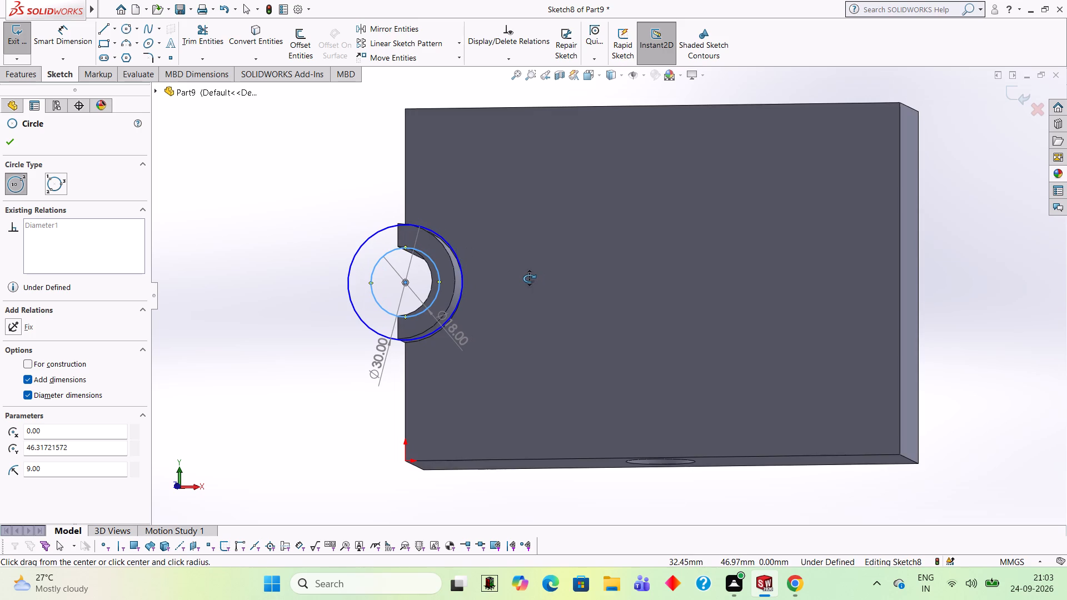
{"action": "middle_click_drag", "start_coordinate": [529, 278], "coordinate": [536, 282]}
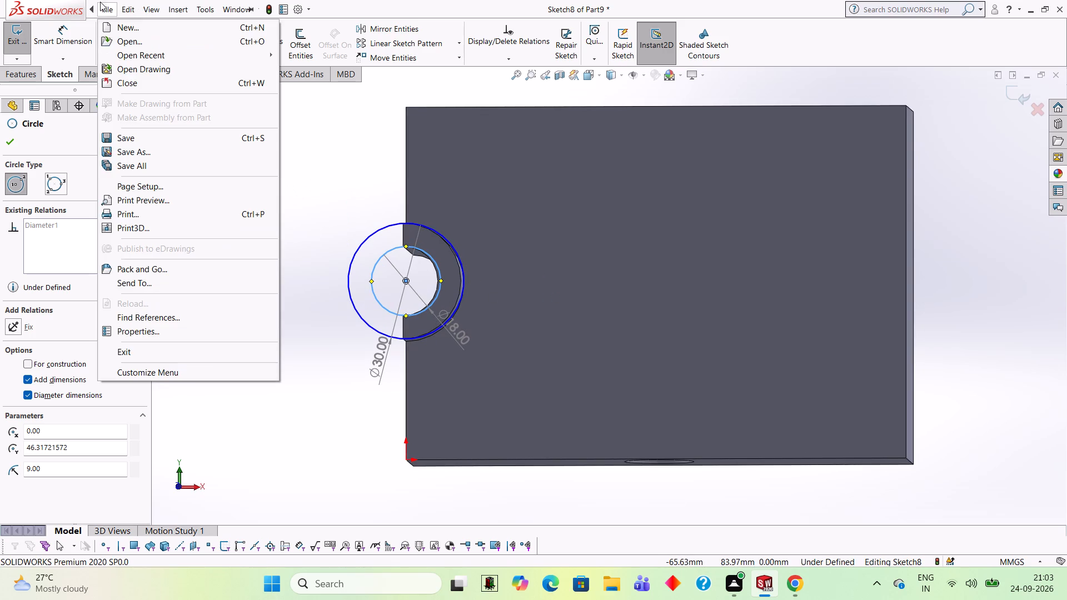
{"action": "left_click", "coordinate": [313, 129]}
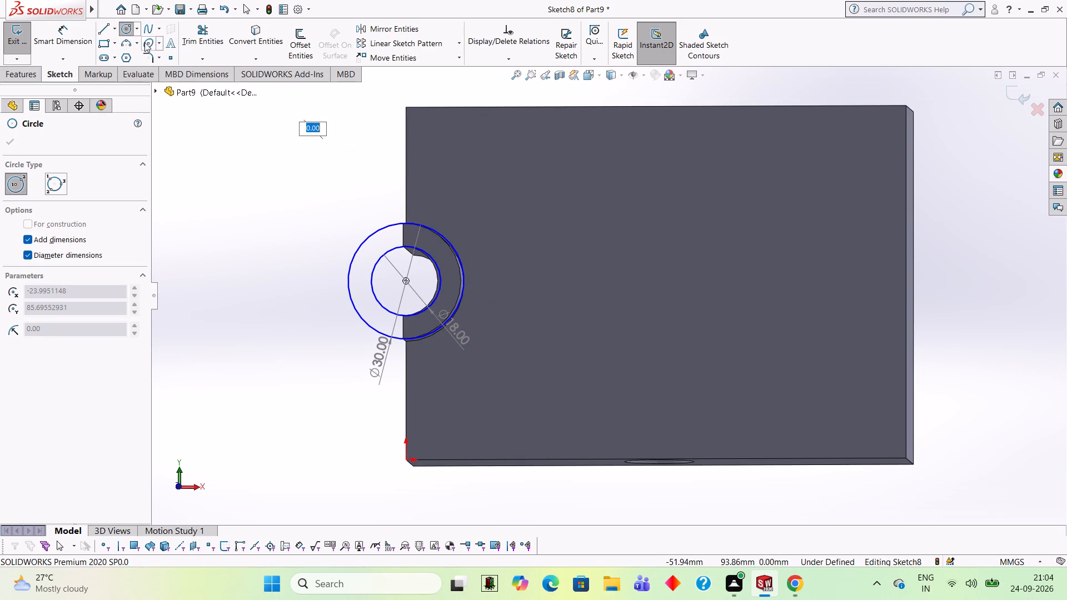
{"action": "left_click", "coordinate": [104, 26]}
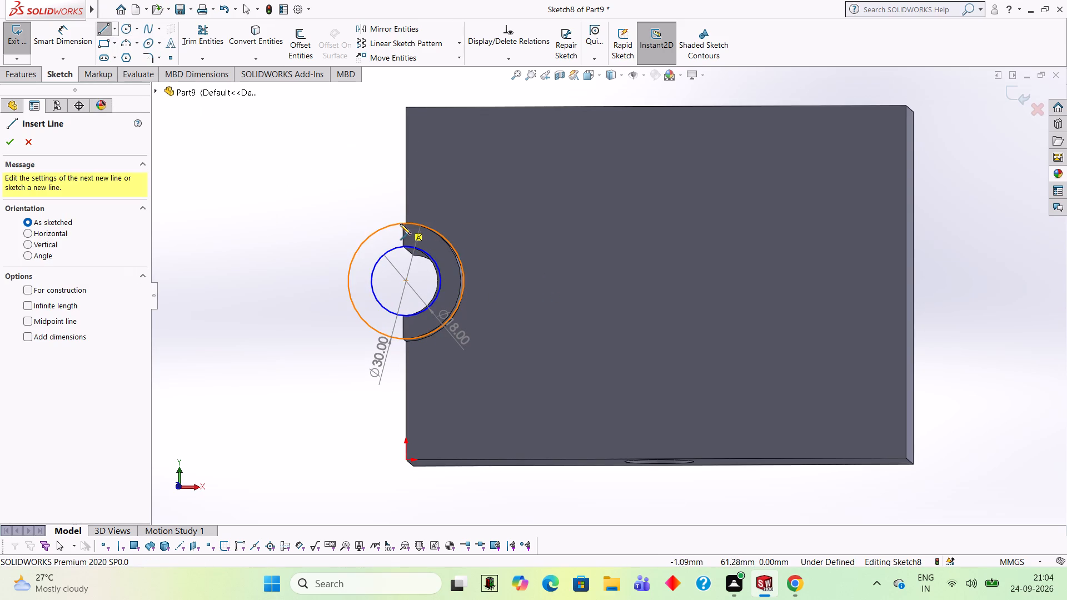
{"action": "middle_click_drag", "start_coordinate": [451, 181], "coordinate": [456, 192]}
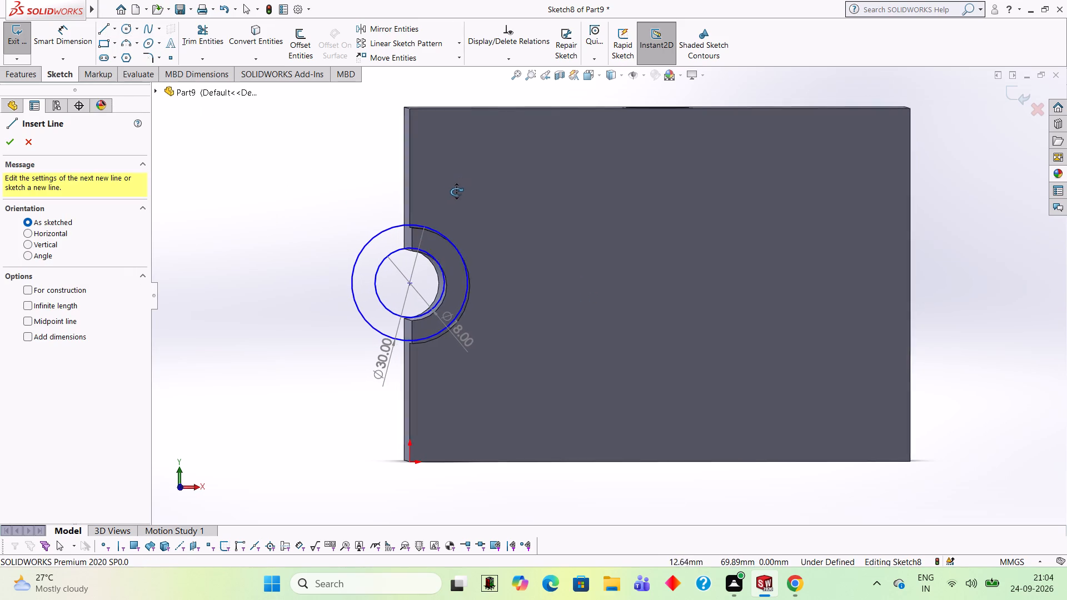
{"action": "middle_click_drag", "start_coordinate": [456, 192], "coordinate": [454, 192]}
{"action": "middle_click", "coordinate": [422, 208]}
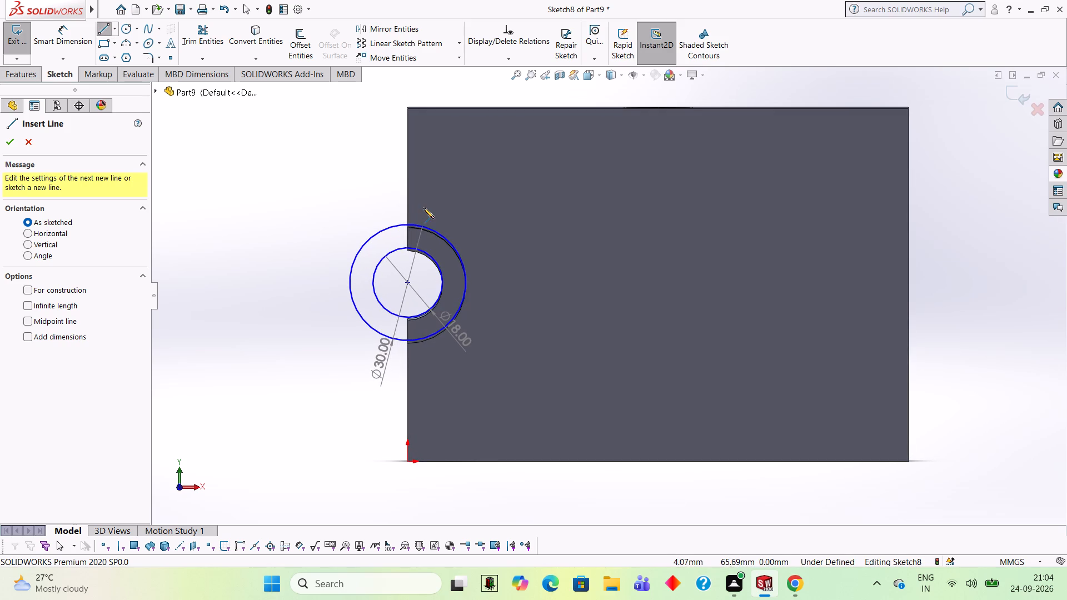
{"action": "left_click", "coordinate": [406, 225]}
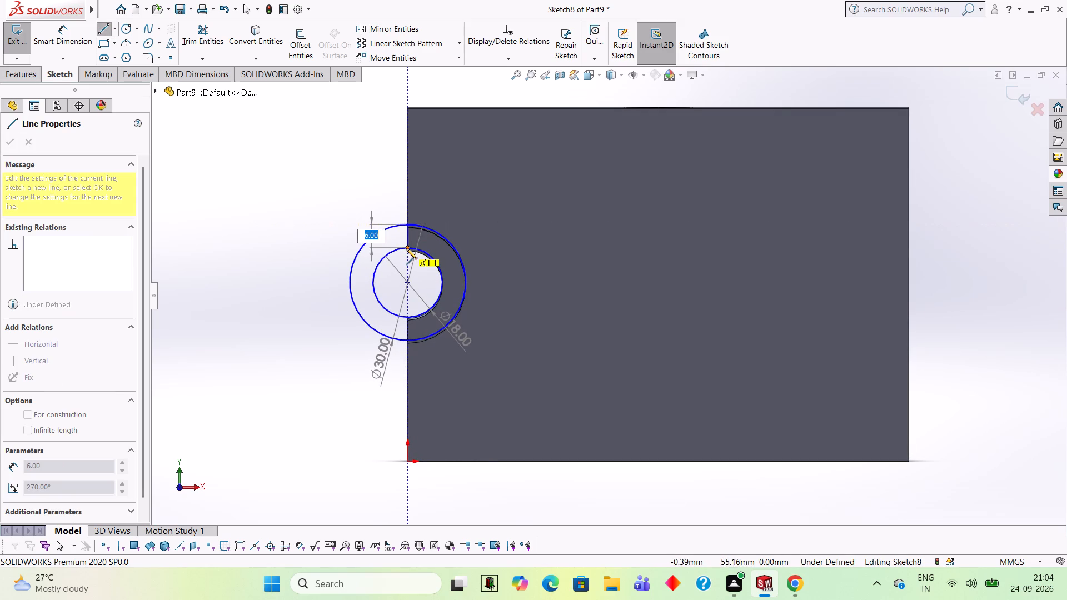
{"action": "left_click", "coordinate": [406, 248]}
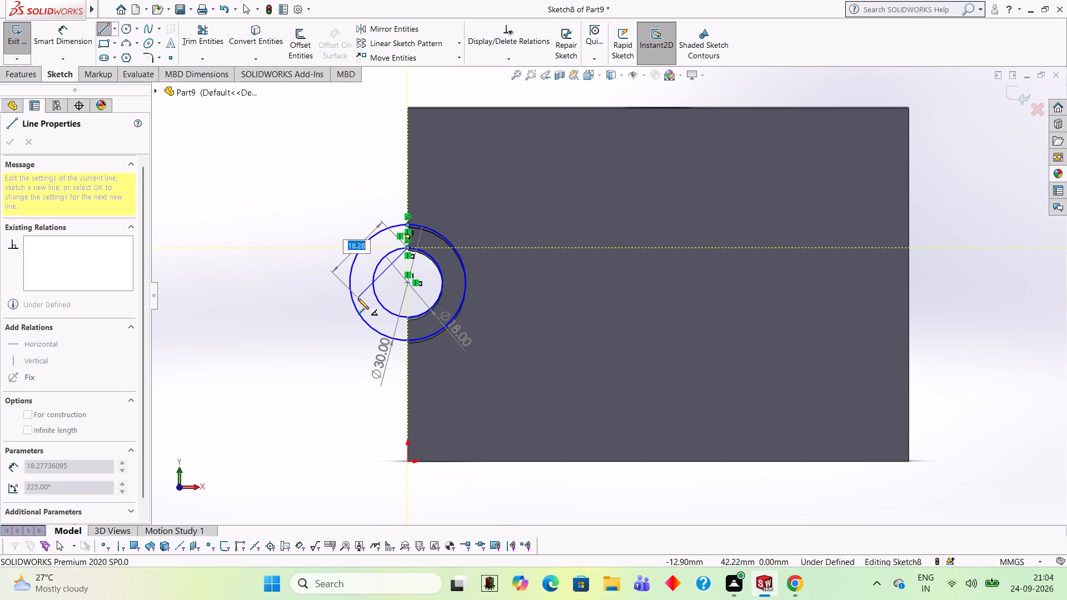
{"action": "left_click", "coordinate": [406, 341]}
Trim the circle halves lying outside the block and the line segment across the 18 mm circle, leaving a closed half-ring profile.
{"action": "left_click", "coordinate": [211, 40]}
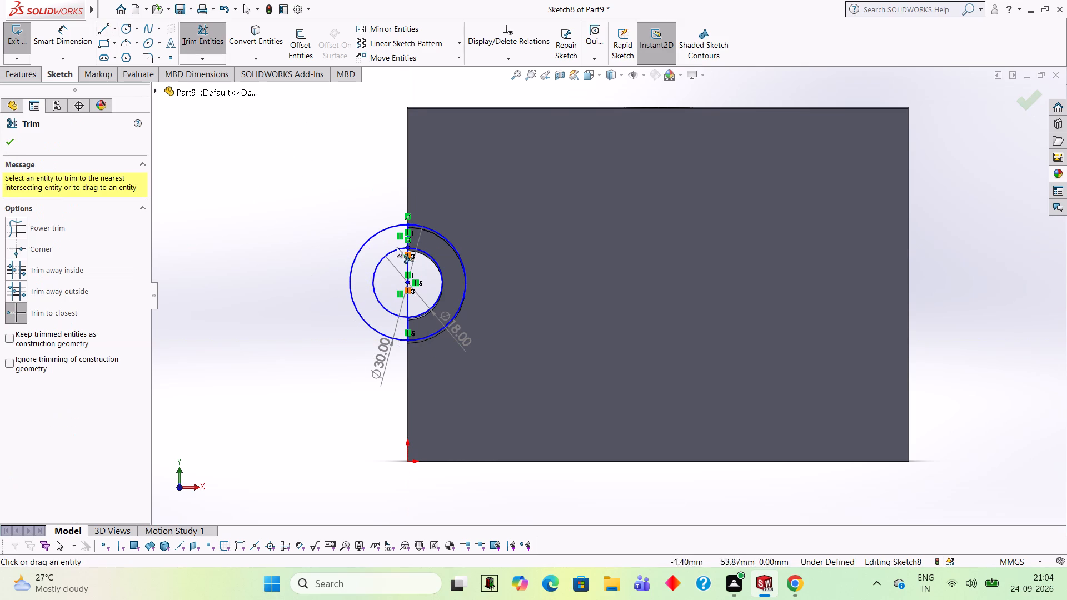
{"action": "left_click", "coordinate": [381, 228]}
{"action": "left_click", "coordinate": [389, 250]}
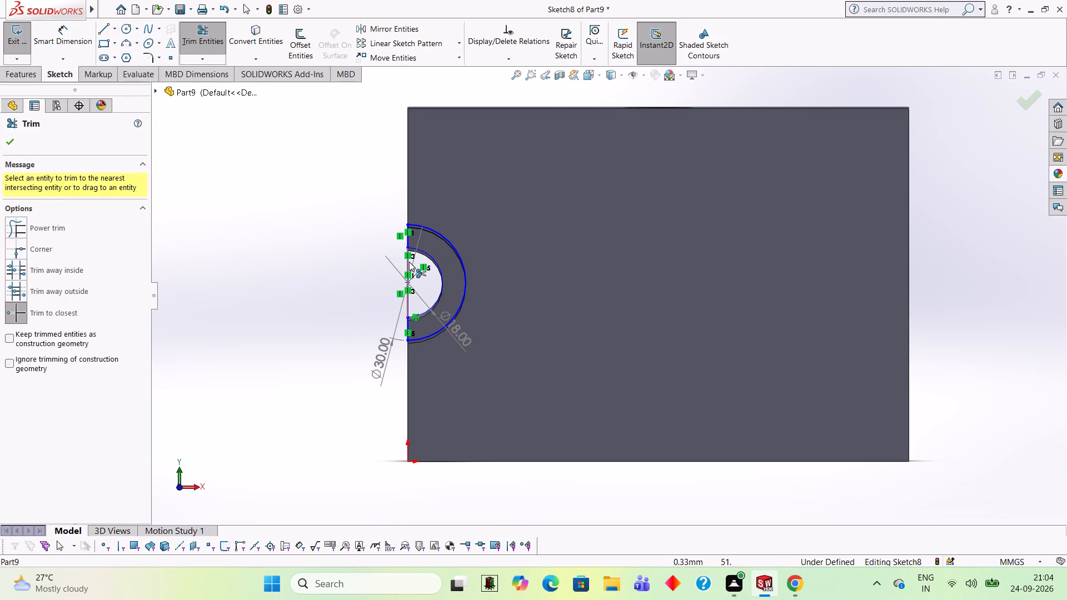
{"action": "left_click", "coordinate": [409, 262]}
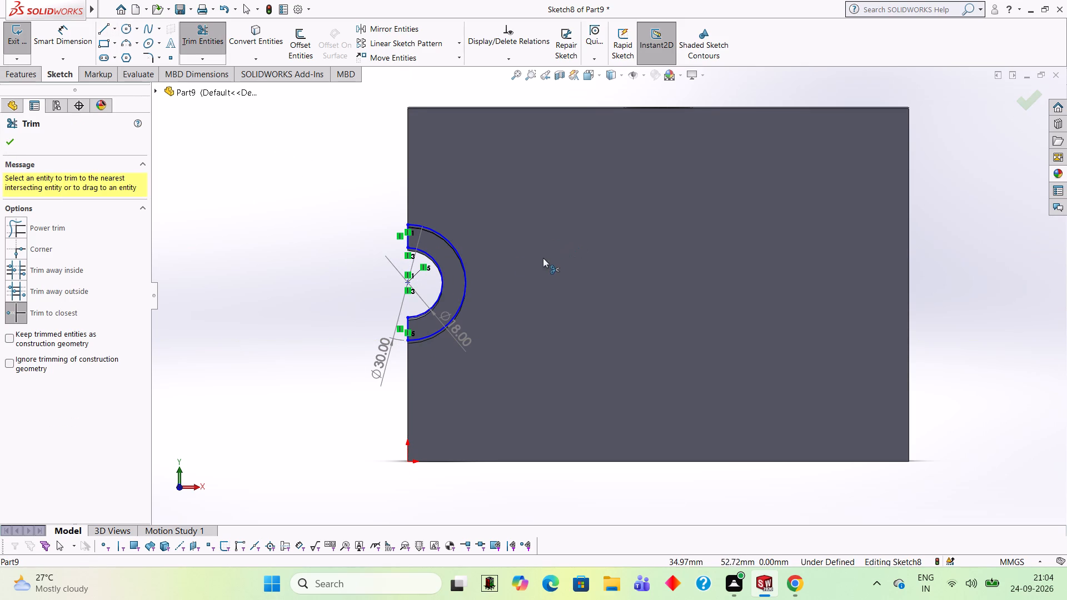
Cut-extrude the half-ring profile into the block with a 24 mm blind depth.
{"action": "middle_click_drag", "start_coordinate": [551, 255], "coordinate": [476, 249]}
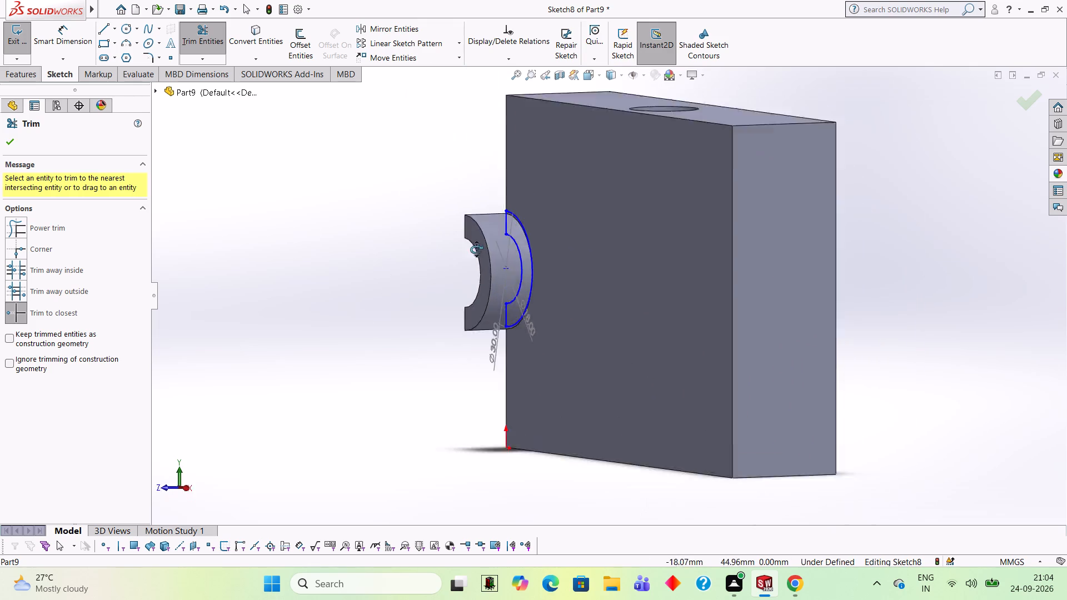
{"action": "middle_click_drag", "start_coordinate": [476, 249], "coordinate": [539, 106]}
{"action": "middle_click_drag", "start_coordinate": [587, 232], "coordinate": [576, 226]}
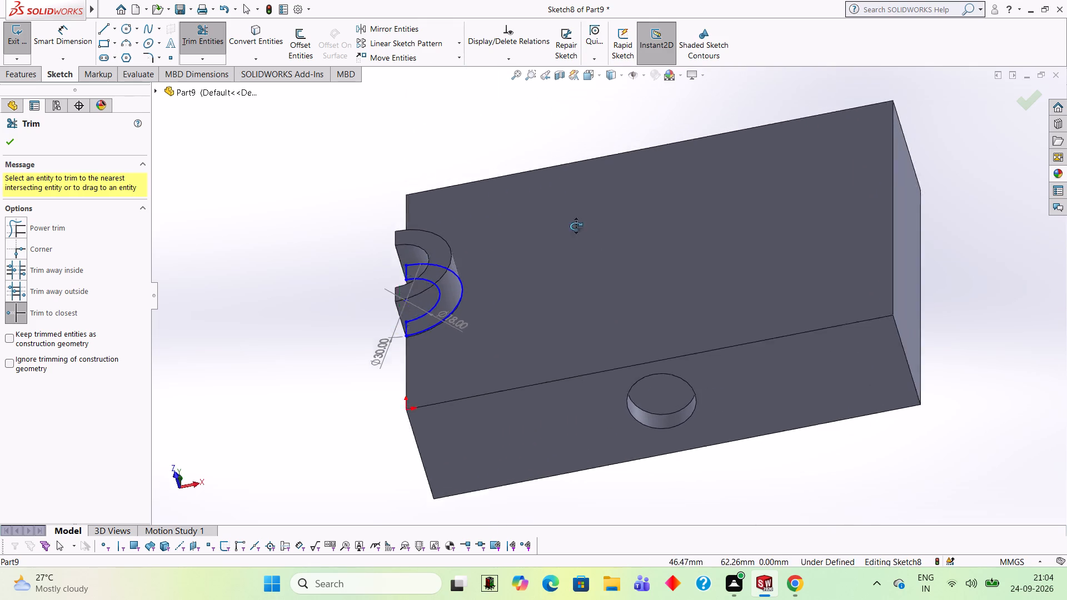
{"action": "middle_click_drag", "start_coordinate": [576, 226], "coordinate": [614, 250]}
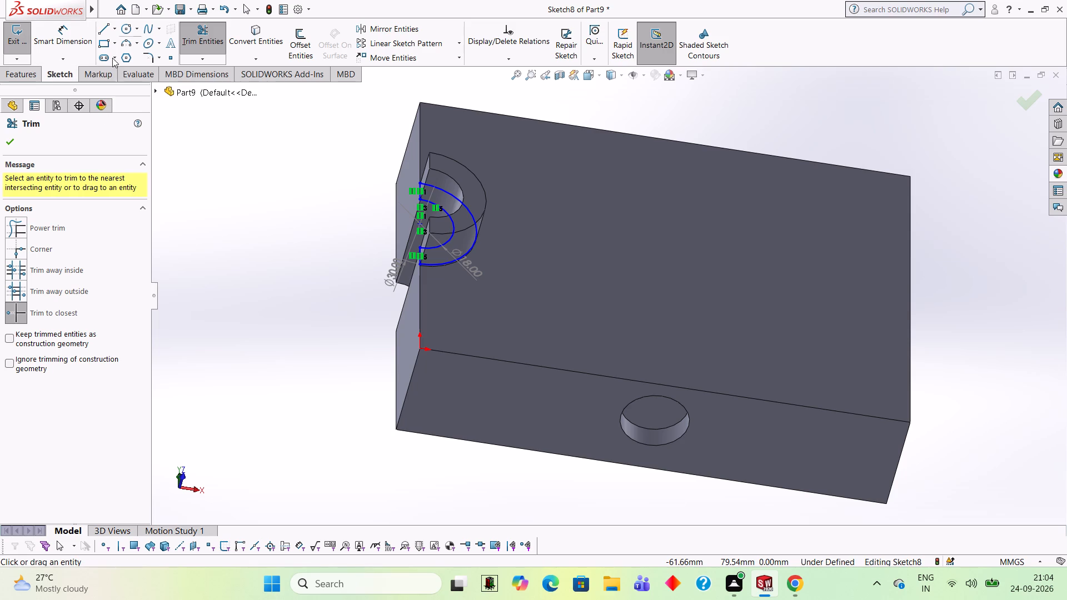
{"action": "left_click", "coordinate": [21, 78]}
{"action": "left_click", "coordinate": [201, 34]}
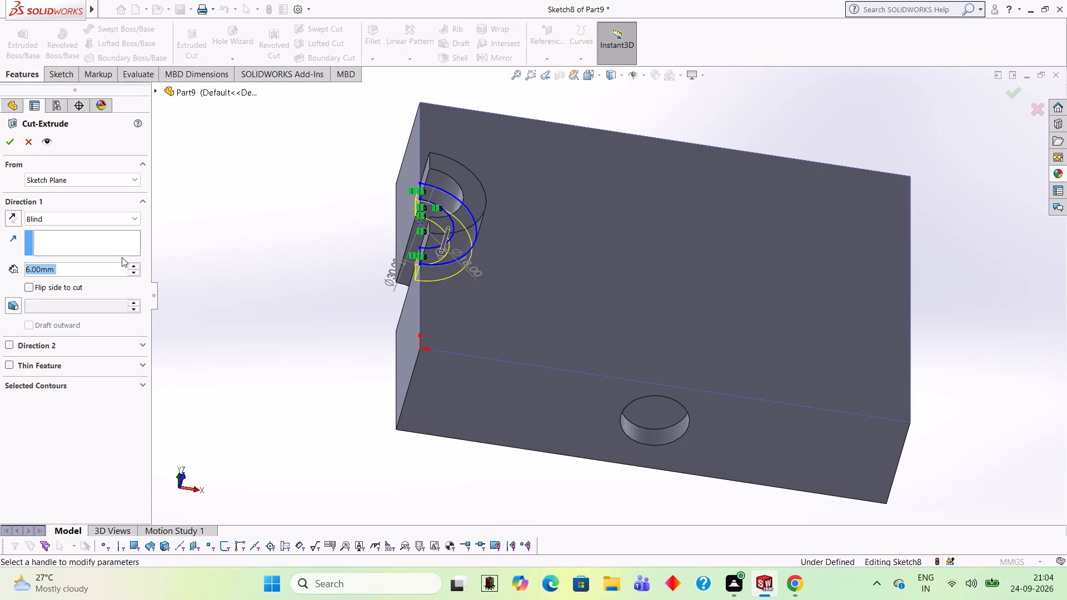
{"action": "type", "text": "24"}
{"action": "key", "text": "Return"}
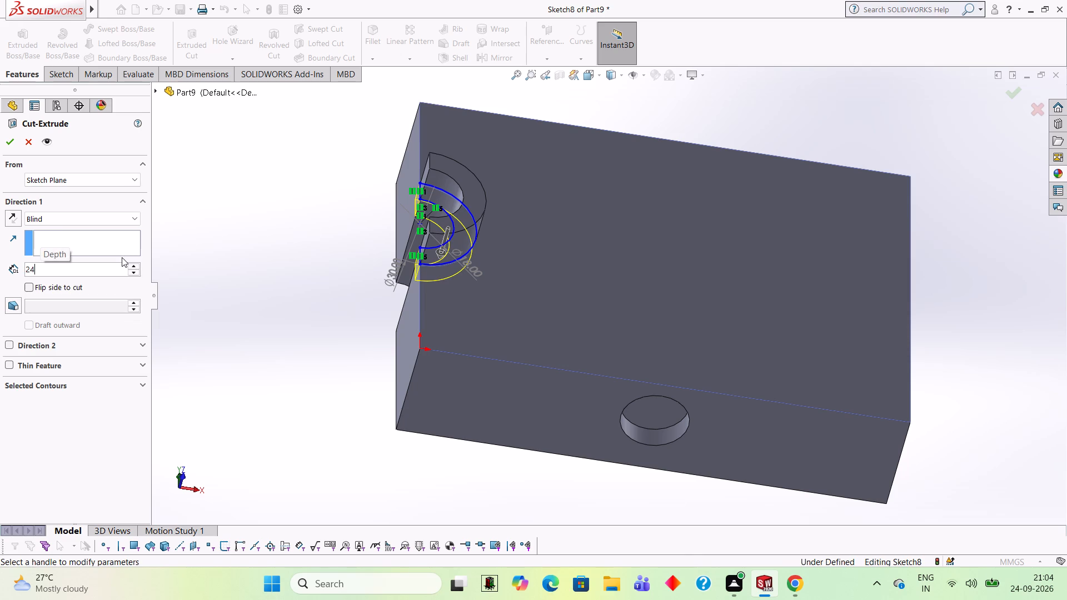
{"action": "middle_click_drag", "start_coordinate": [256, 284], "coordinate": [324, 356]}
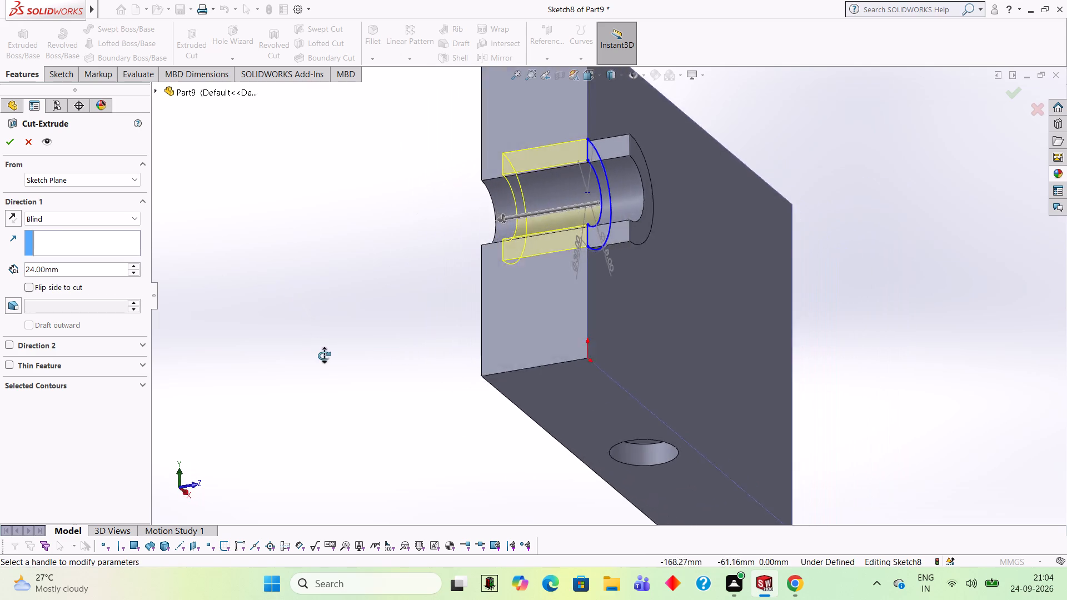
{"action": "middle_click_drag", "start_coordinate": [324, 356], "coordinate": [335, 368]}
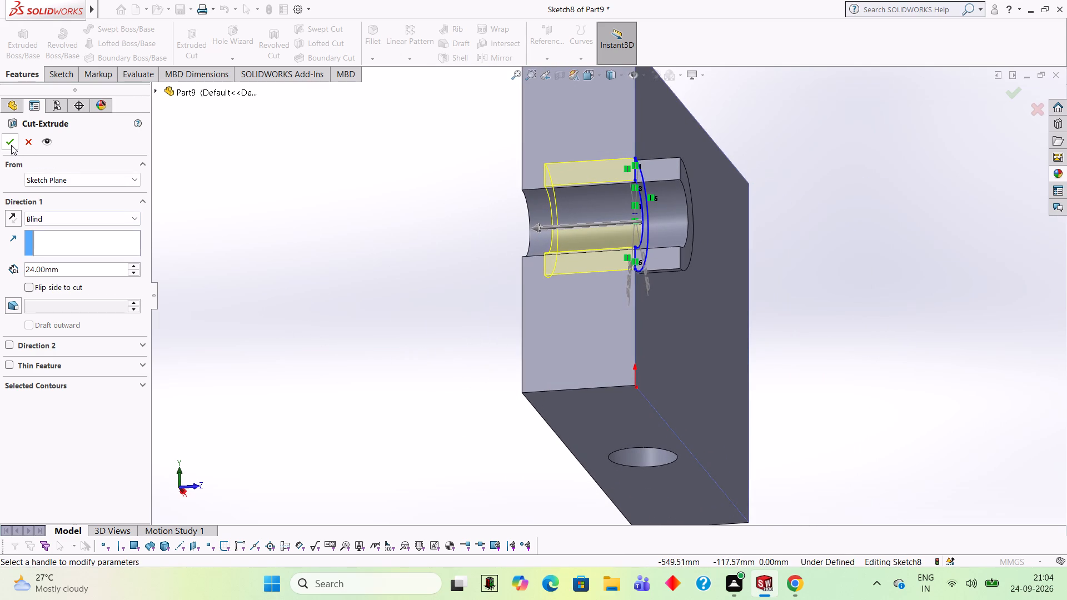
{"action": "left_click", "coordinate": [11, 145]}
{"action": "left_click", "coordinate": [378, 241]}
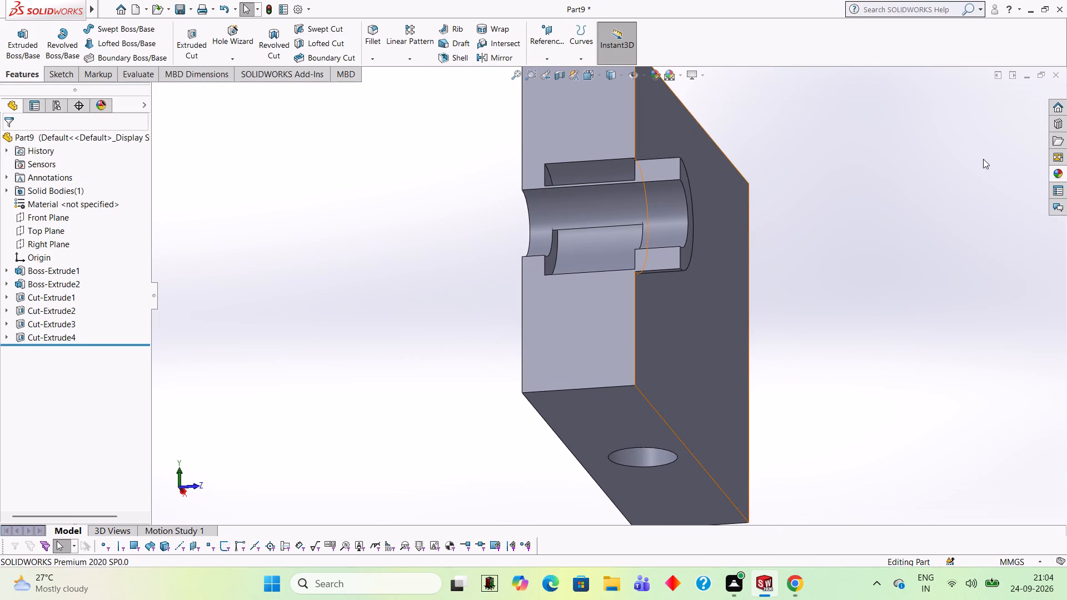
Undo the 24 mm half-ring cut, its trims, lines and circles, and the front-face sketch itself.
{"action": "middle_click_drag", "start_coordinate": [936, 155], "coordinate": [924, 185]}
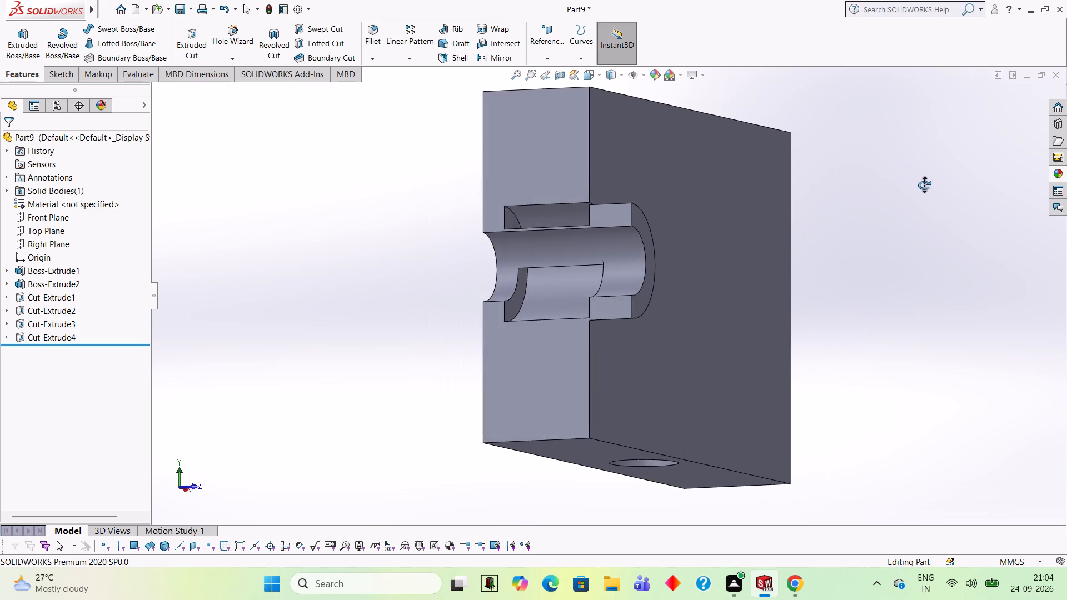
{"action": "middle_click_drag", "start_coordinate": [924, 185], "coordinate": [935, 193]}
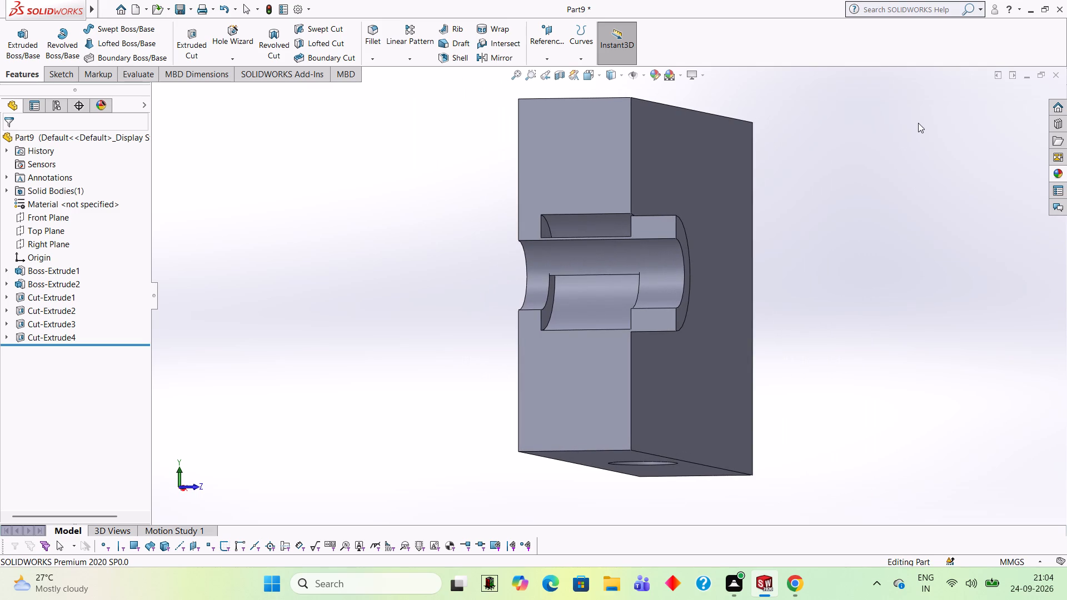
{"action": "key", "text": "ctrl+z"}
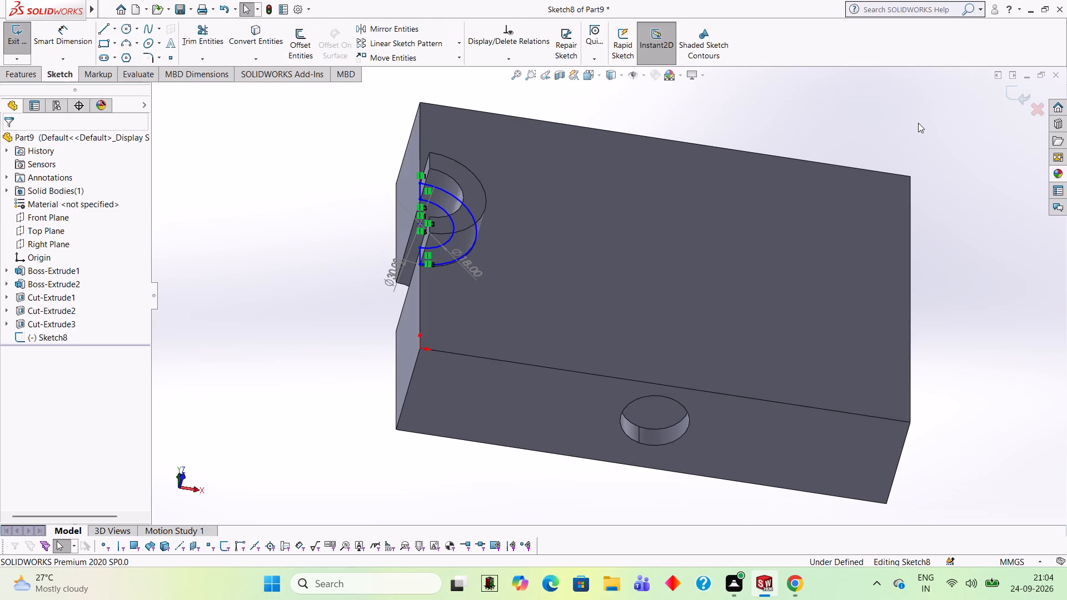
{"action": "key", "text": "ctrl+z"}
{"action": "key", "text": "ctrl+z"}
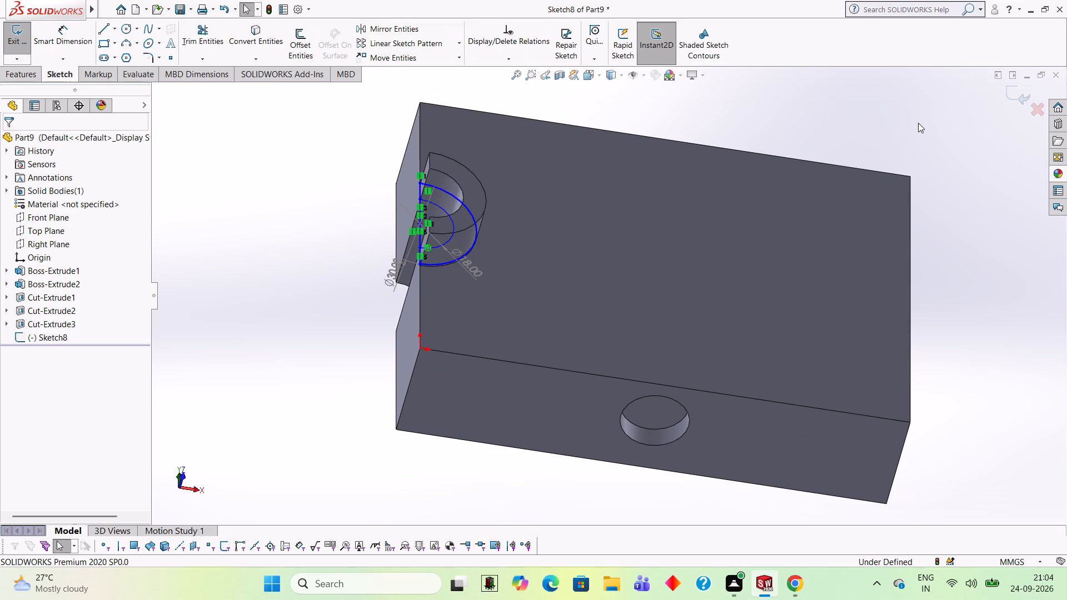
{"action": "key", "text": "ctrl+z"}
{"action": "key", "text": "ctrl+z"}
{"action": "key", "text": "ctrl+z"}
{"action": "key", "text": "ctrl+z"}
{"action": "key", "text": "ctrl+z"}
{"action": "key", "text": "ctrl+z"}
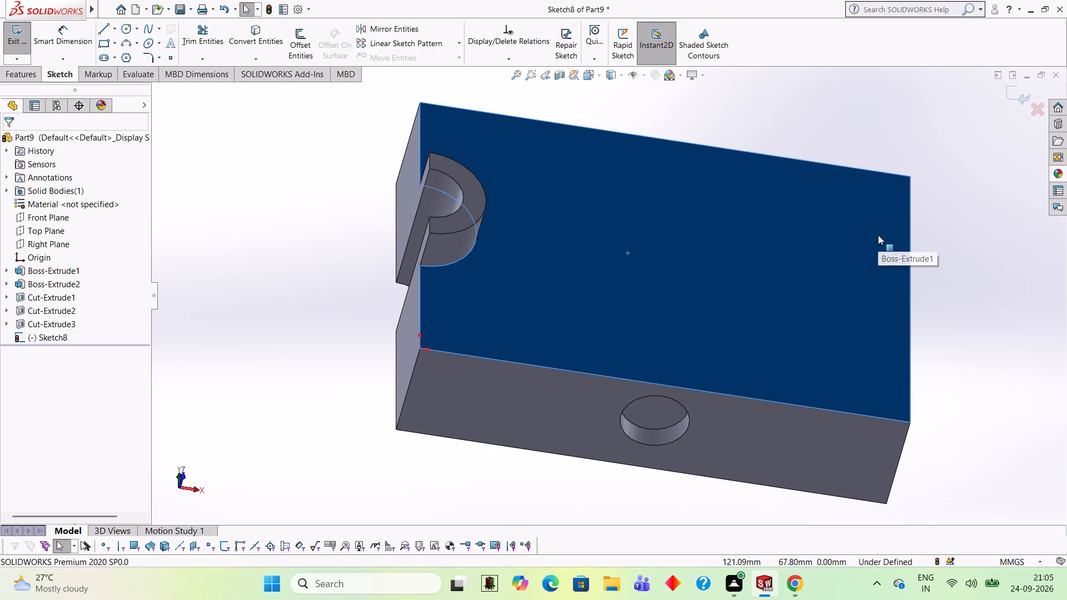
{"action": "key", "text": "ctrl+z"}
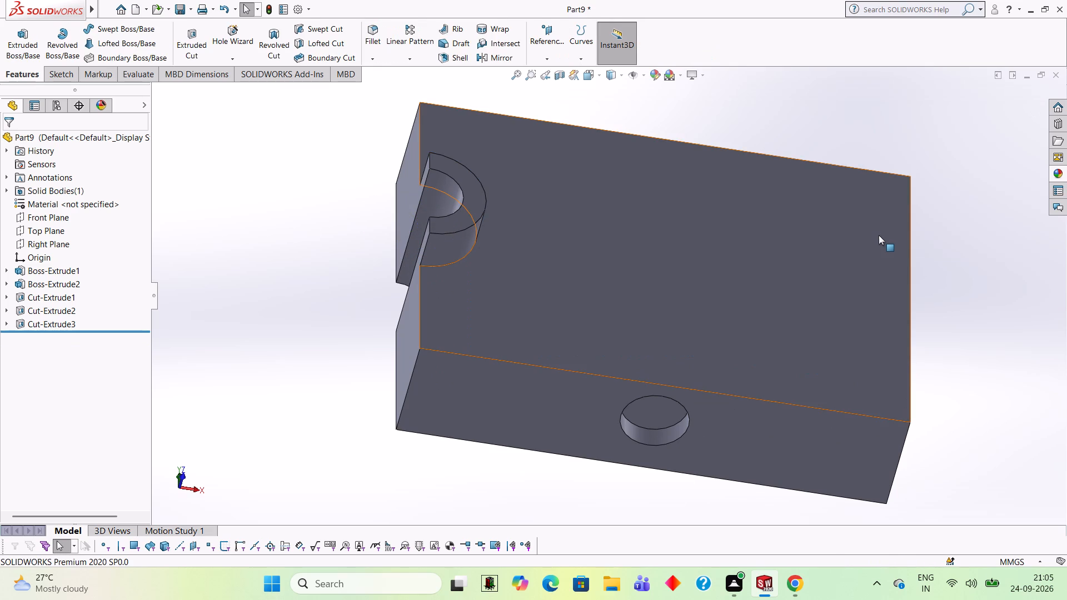
Undo the 18 mm blind hole on the block's top face, including its 13 mm position dimension, circle and sketch.
{"action": "key", "text": "ctrl+z"}
{"action": "key", "text": "ctrl+z"}
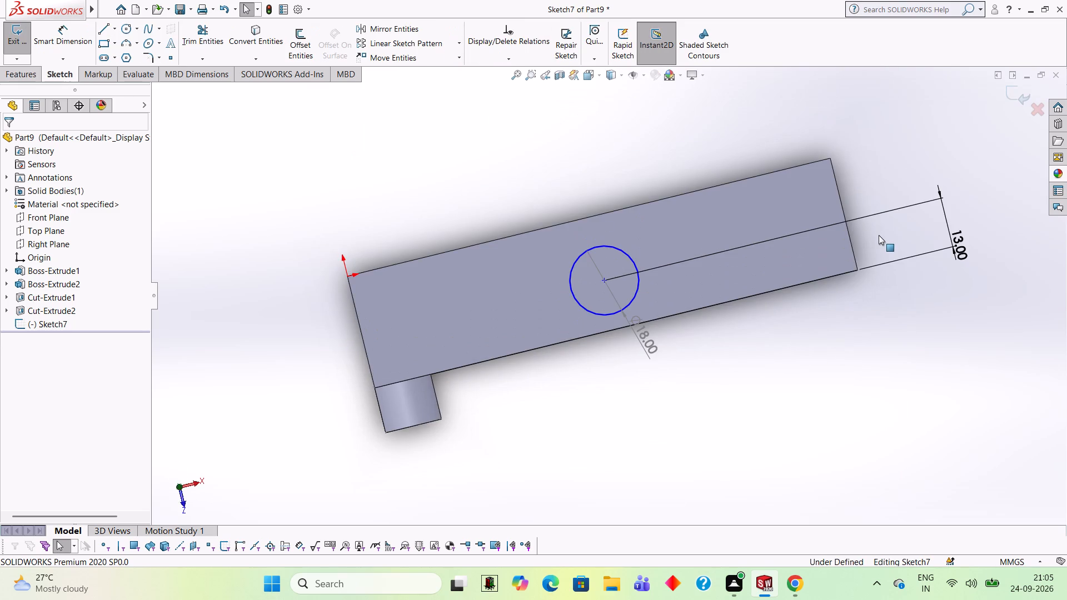
{"action": "key", "text": "ctrl+z"}
{"action": "key", "text": "ctrl+z"}
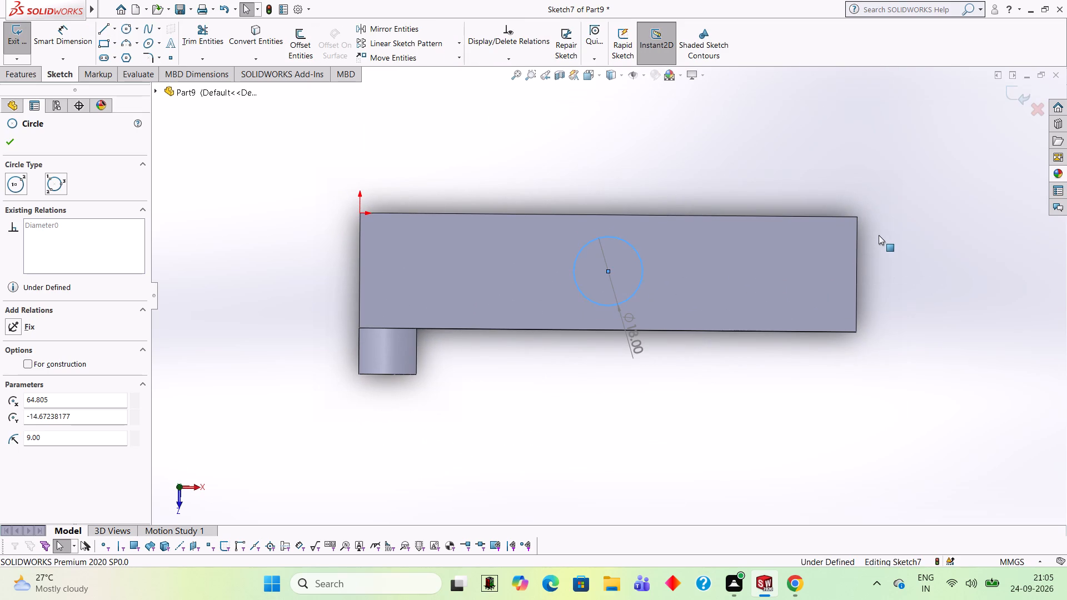
{"action": "key", "text": "ctrl+z"}
{"action": "key", "text": "ctrl+z"}
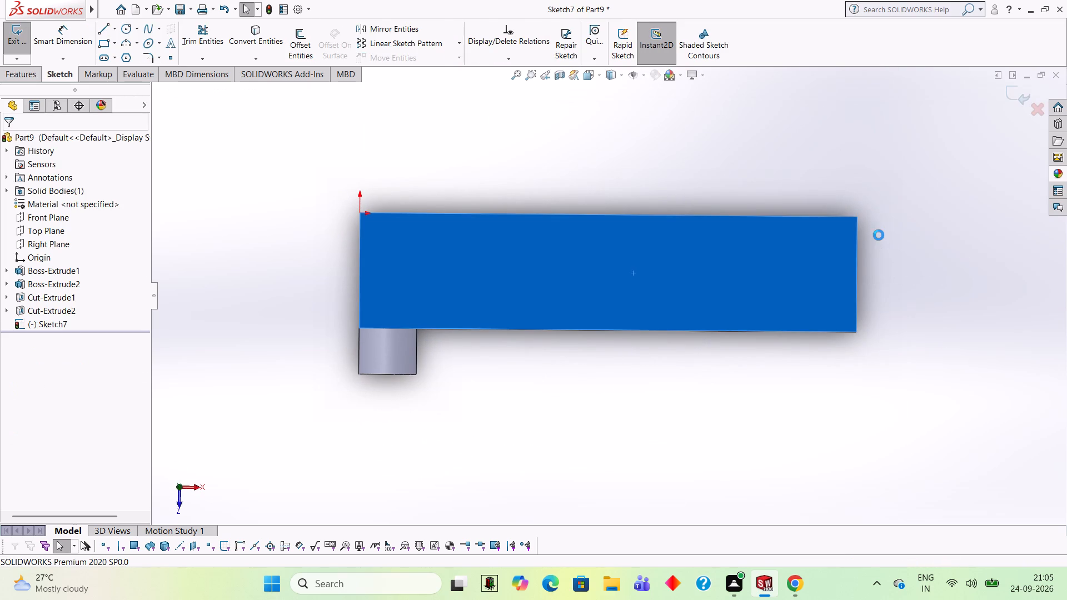
{"action": "key", "text": "ctrl+z"}
Undo the 18 mm blind hole on the block's bottom face, including its 13 mm position dimension, circle and sketch.
{"action": "key", "text": "ctrl+z"}
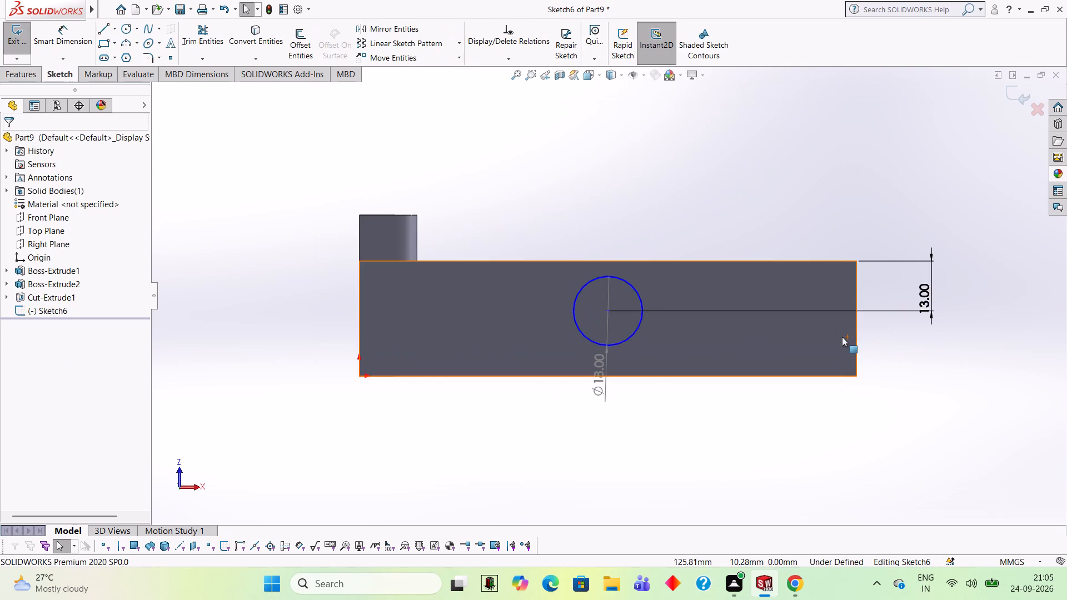
{"action": "key", "text": "ctrl+z"}
{"action": "key", "text": "ctrl+z"}
{"action": "key", "text": "ctrl+z"}
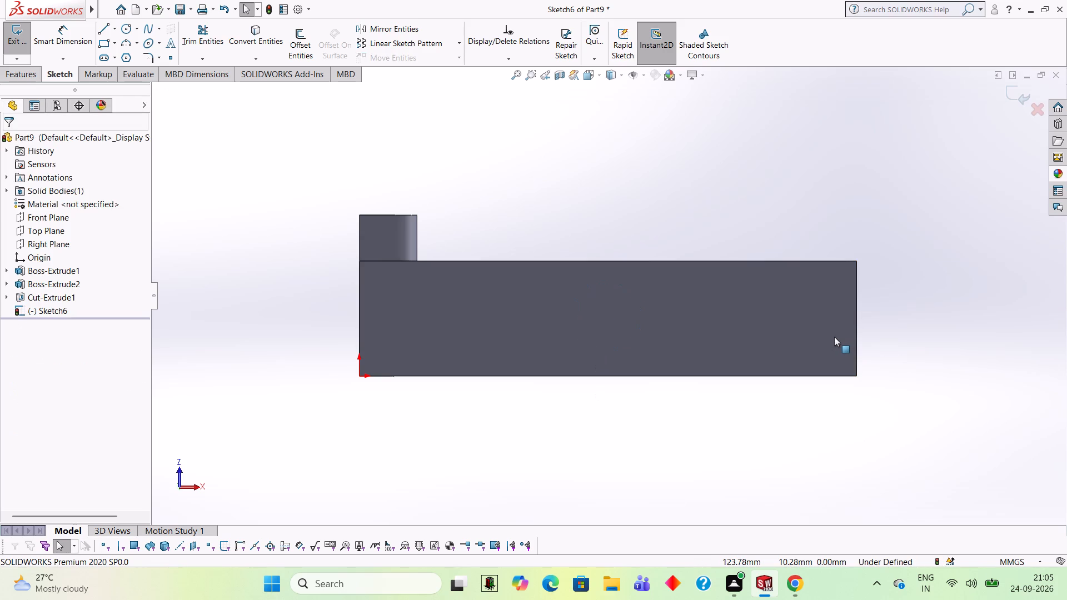
{"action": "middle_click_drag", "start_coordinate": [890, 219], "coordinate": [882, 260]}
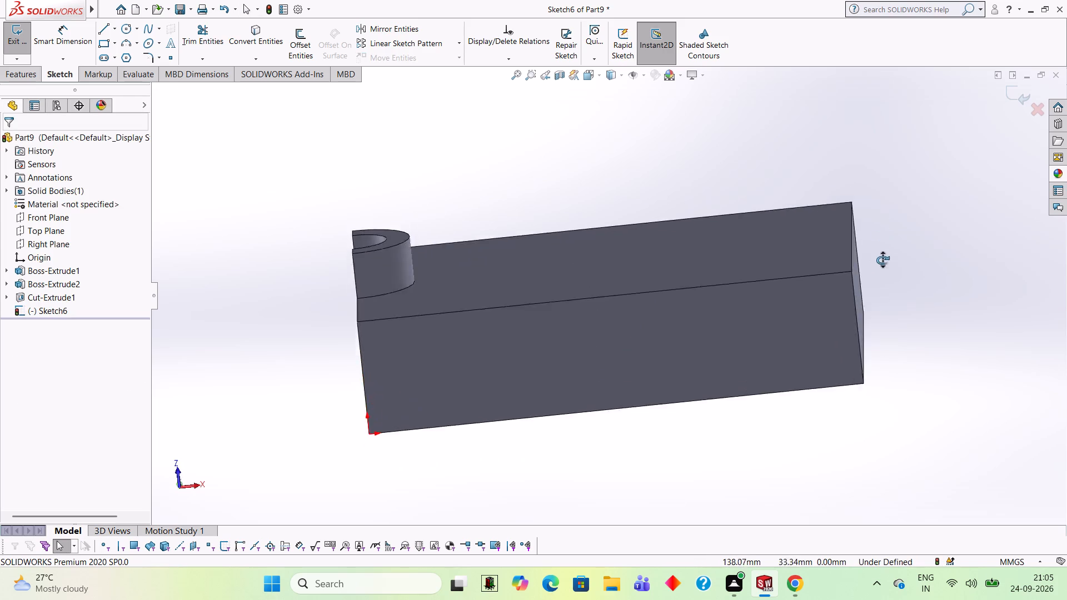
{"action": "middle_click_drag", "start_coordinate": [882, 260], "coordinate": [880, 248]}
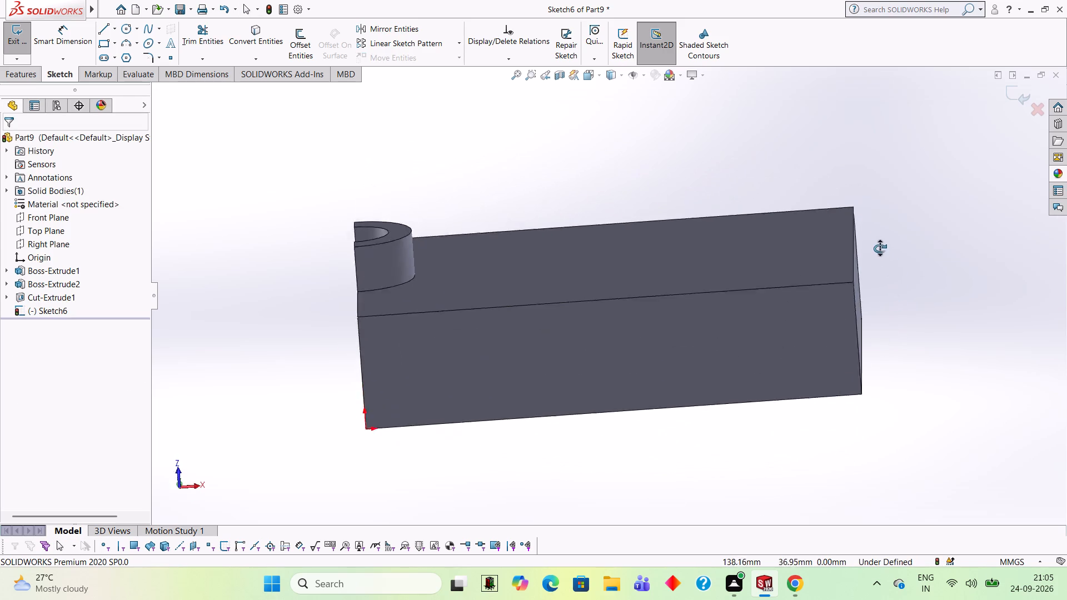
{"action": "middle_click_drag", "start_coordinate": [880, 248], "coordinate": [877, 246]}
{"action": "middle_click", "coordinate": [880, 247]}
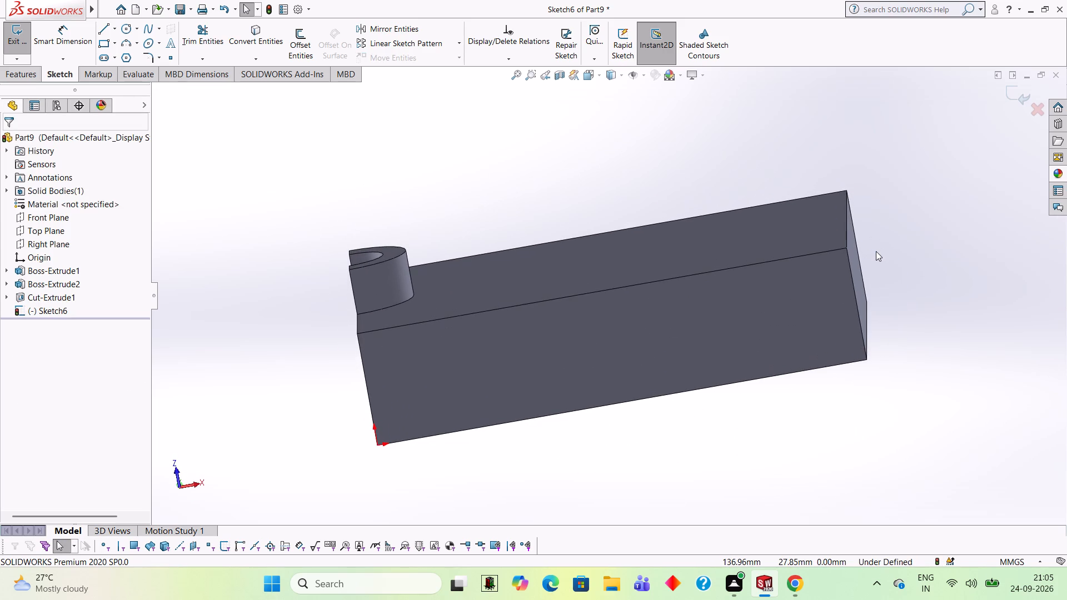
{"action": "key", "text": "ctrl+z"}
Undo the circular cut through the semicircular boss.
{"action": "key", "text": "ctrl+z"}
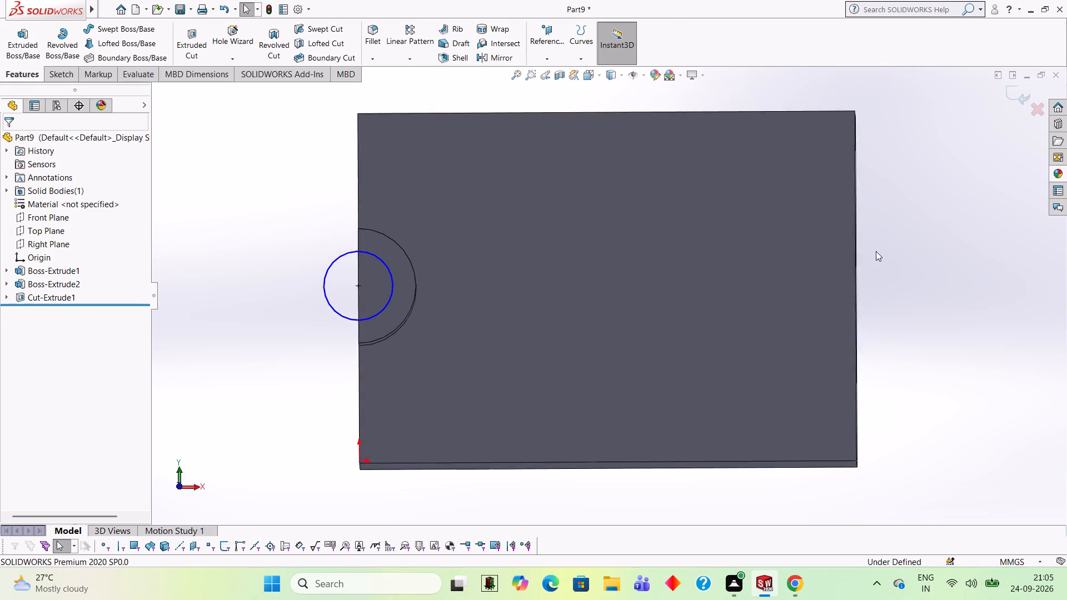
Undo the circular cut at the semicircular boss together with its circle and sketch.
{"action": "key", "text": "ctrl+z"}
{"action": "key", "text": "ctrl+z"}
{"action": "key", "text": "ctrl+z"}
{"action": "key", "text": "ctrl+z"}
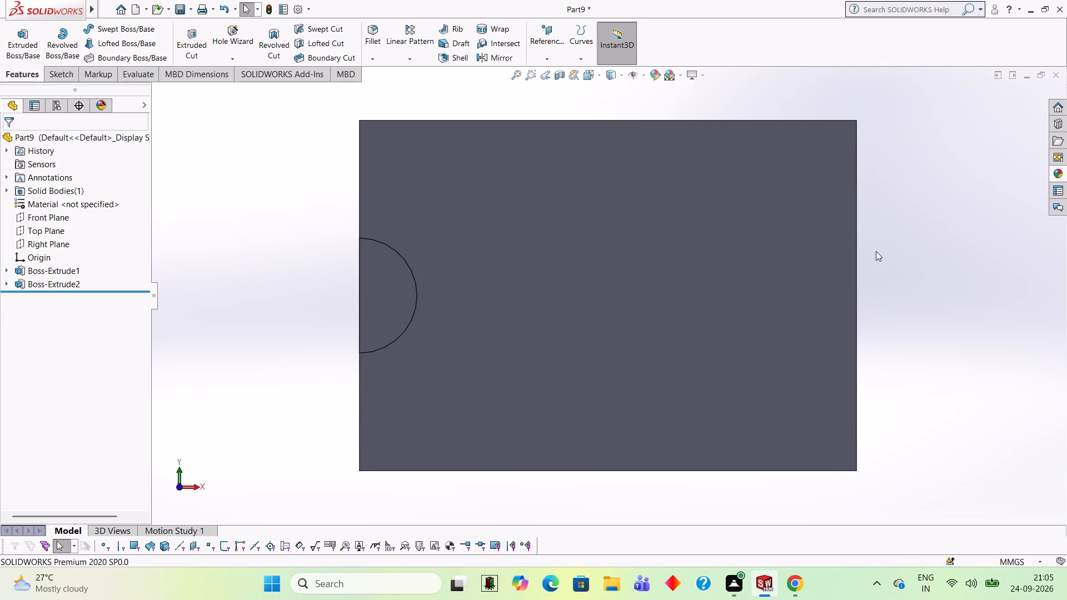
Undo the semicircular boss extrusion and its sketch geometry, and leave the emptied front-face sketch.
{"action": "key", "text": "ctrl+z"}
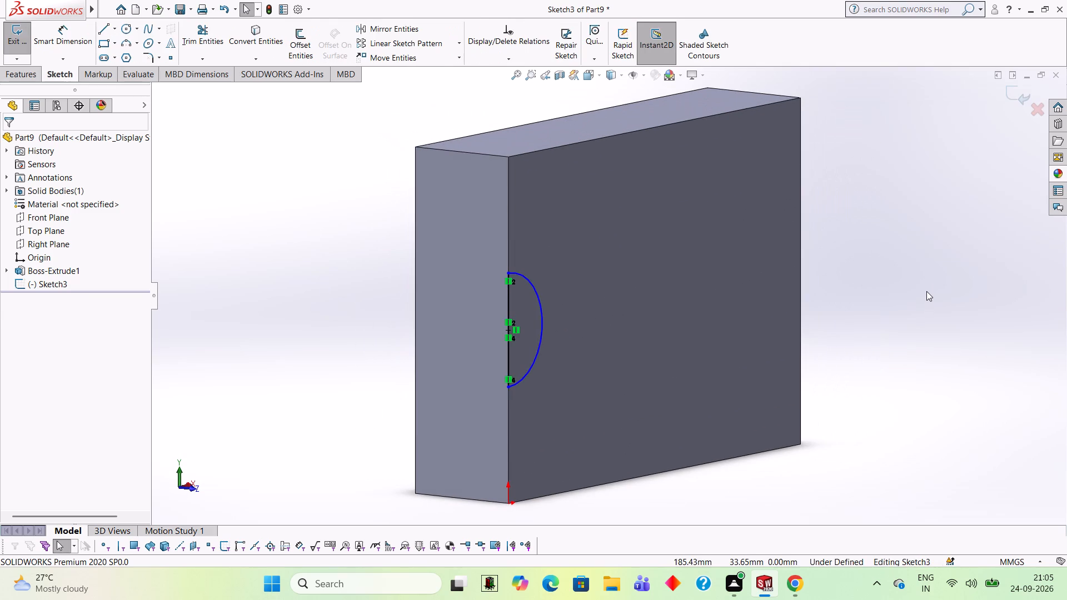
{"action": "key", "text": "ctrl+z"}
{"action": "key", "text": "ctrl+z"}
{"action": "key", "text": "ctrl+z"}
{"action": "key", "text": "ctrl+z"}
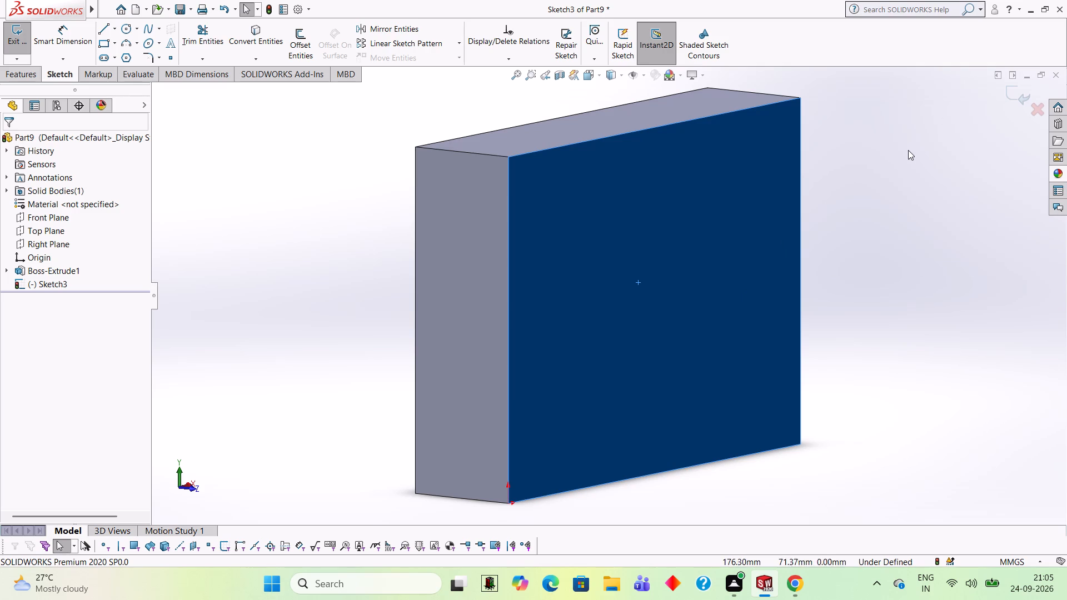
{"action": "key", "text": "Escape"}
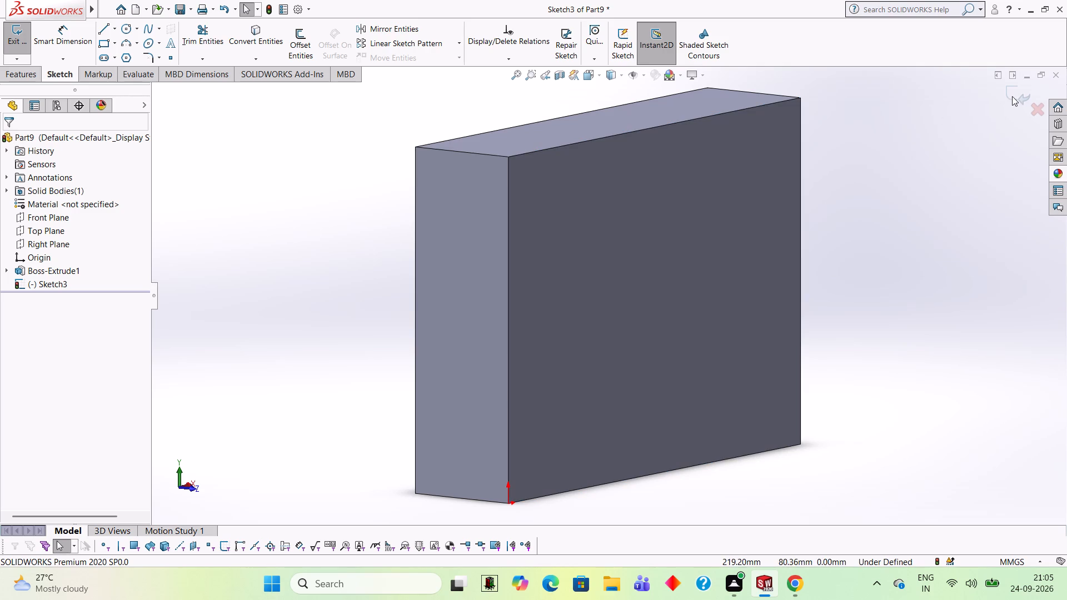
{"action": "left_click", "coordinate": [1012, 96]}
Sketch on the block's front face a 6 mm vertical line down from the upper-left corner and a horizontal line across to the right edge.
{"action": "left_click", "coordinate": [685, 256]}
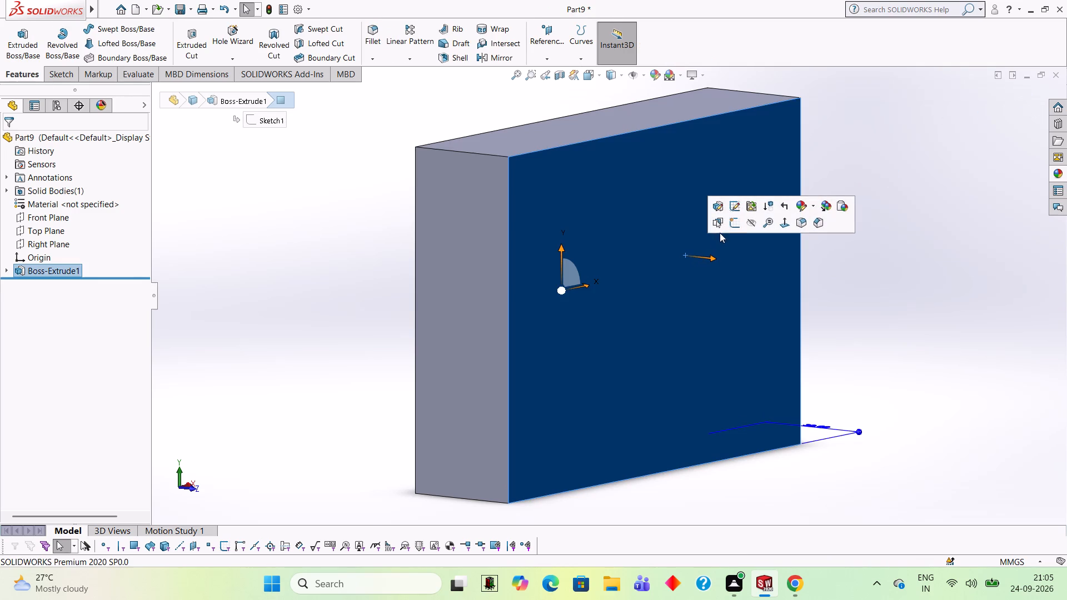
{"action": "left_click", "coordinate": [728, 224]}
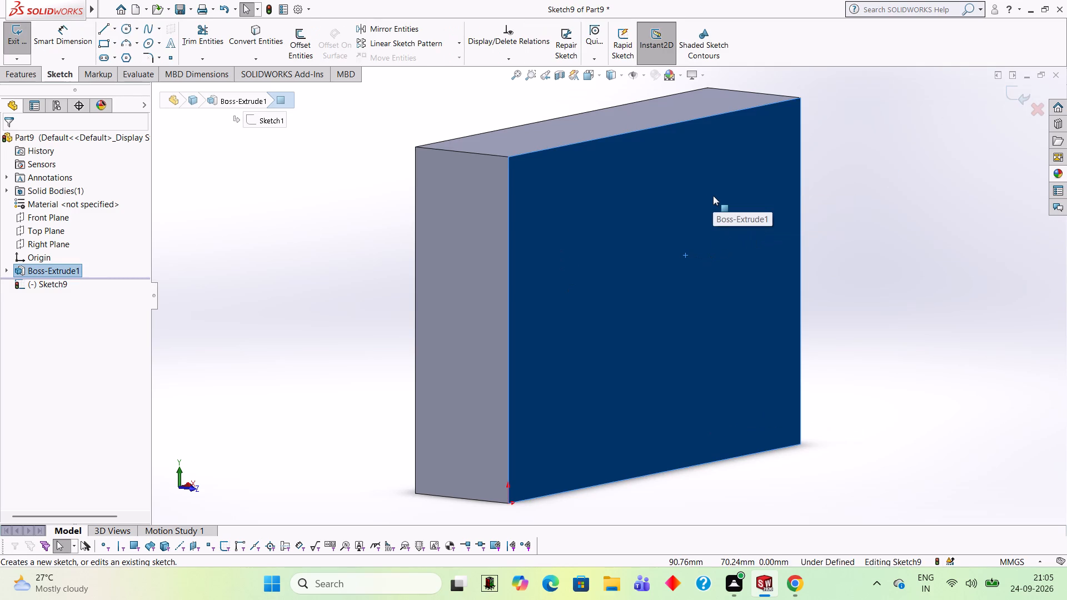
{"action": "key", "text": "ctrl+8"}
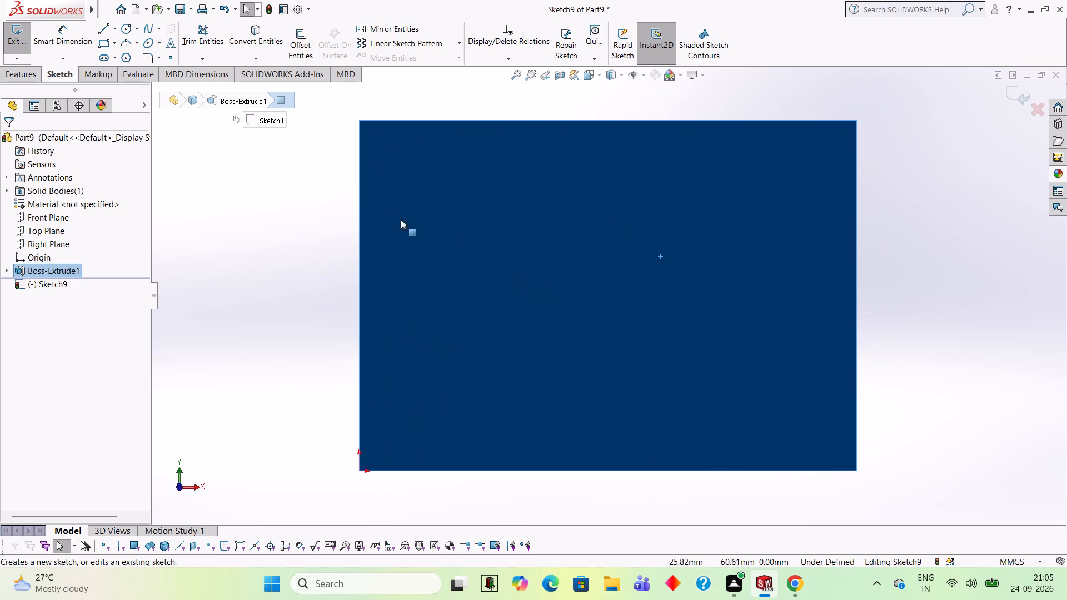
{"action": "left_click", "coordinate": [101, 29]}
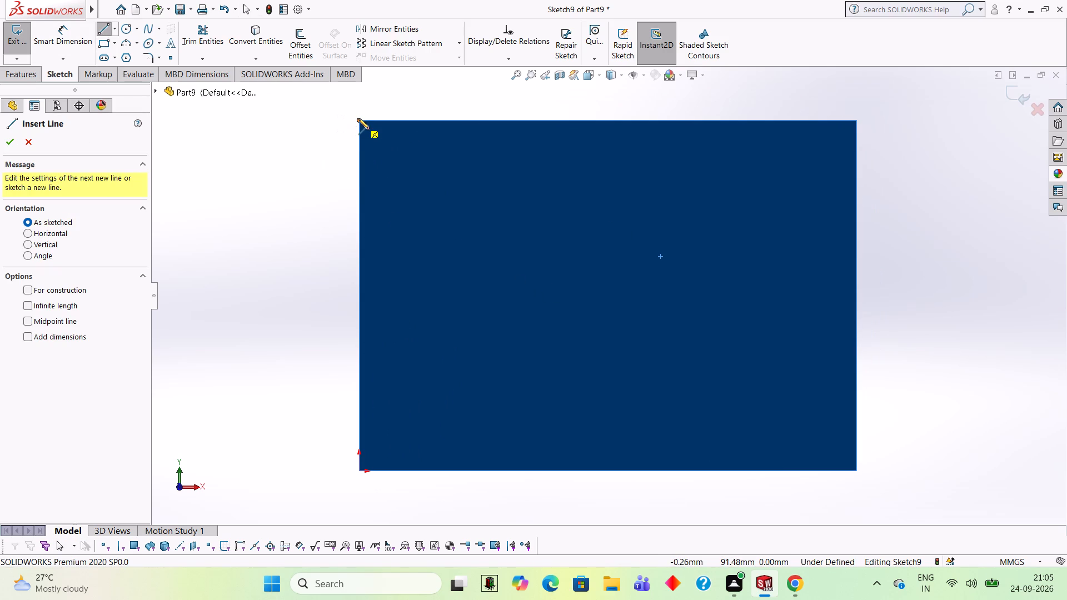
{"action": "left_click", "coordinate": [358, 118]}
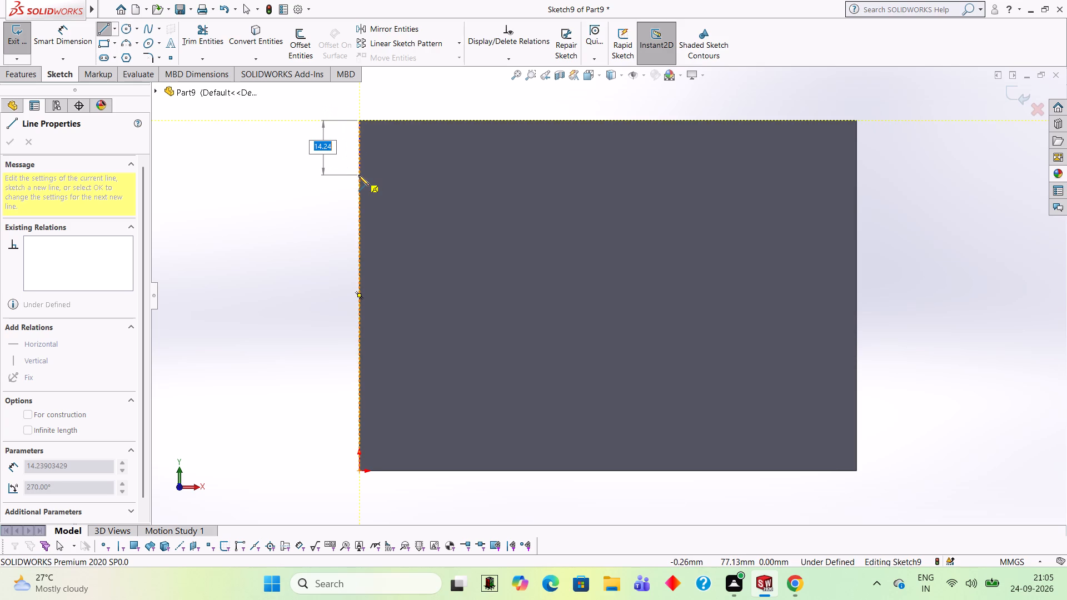
{"action": "key", "text": "6"}
{"action": "key", "text": "Return"}
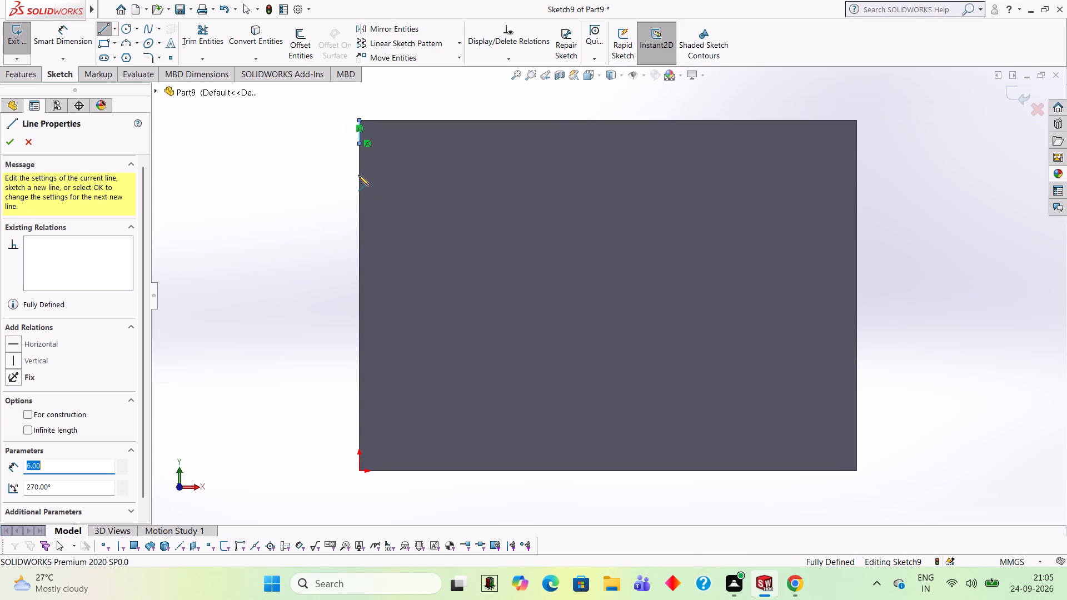
{"action": "left_click", "coordinate": [856, 143]}
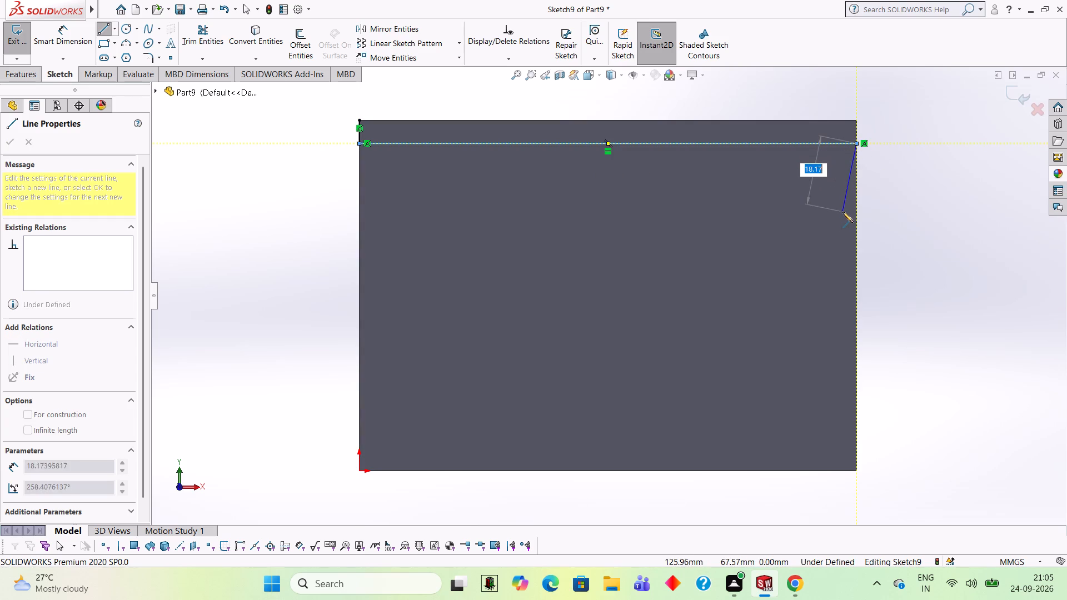
{"action": "key", "text": "Escape"}
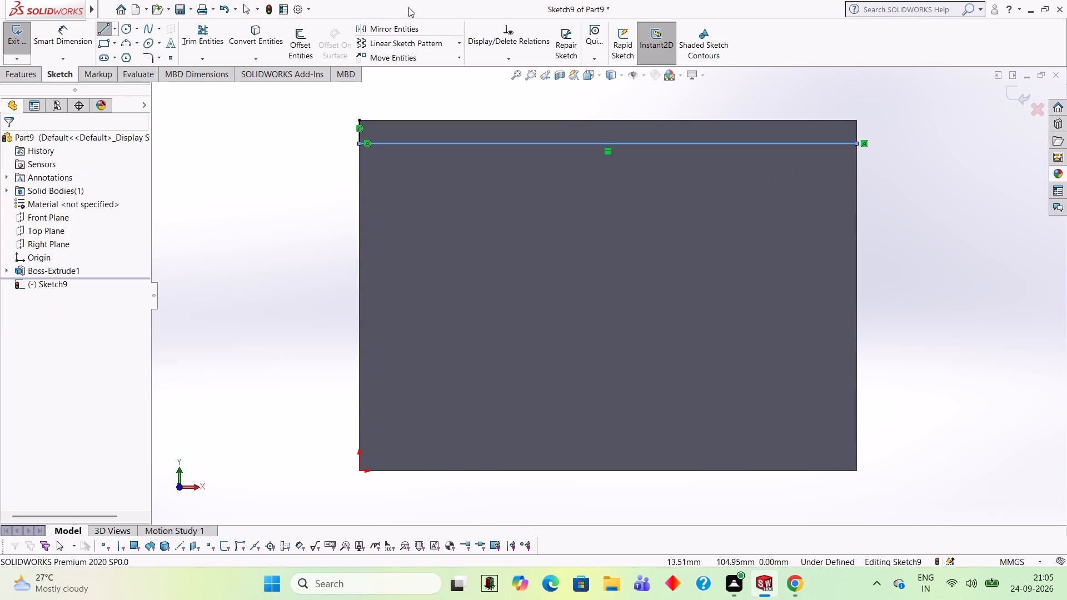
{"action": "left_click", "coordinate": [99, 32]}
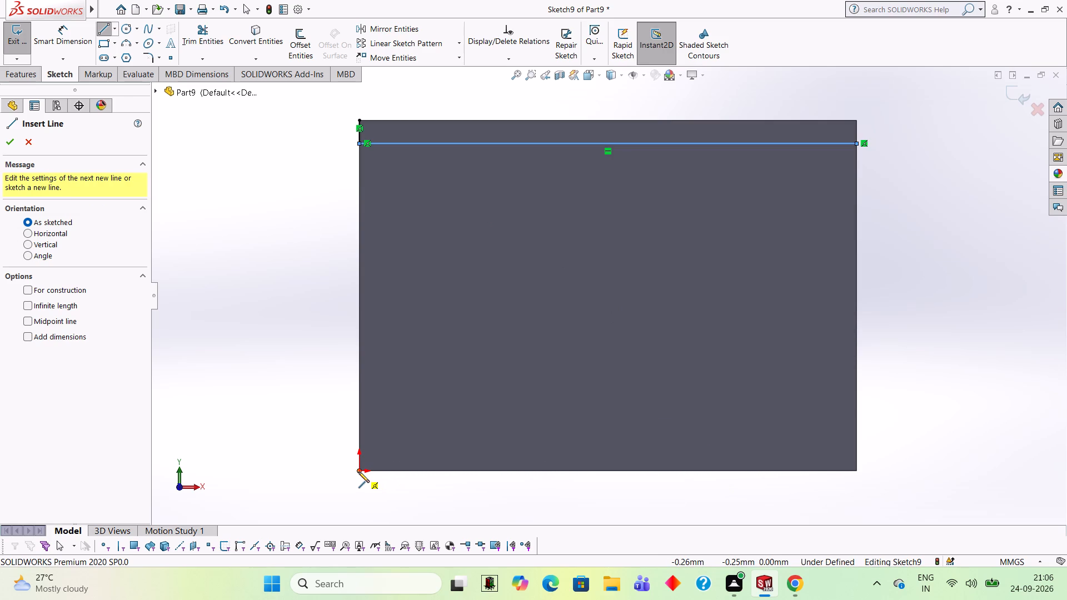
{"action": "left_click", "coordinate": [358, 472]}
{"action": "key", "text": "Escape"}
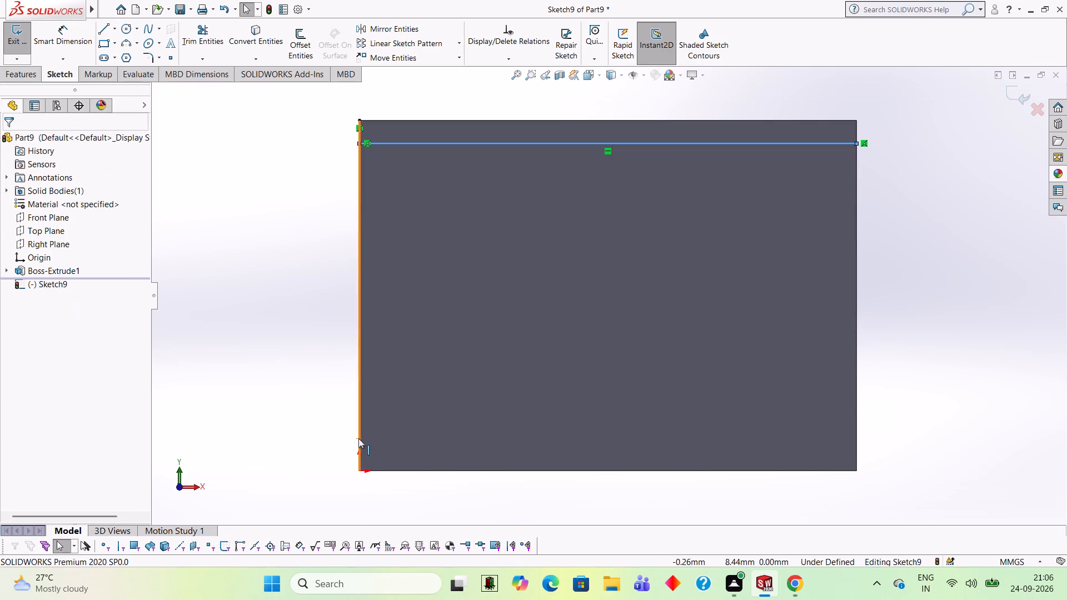
Sketch a 6 mm line up from the lower-right corner, a horizontal line to the left edge, and a vertical line up to the upper horizontal.
{"action": "left_click", "coordinate": [97, 31]}
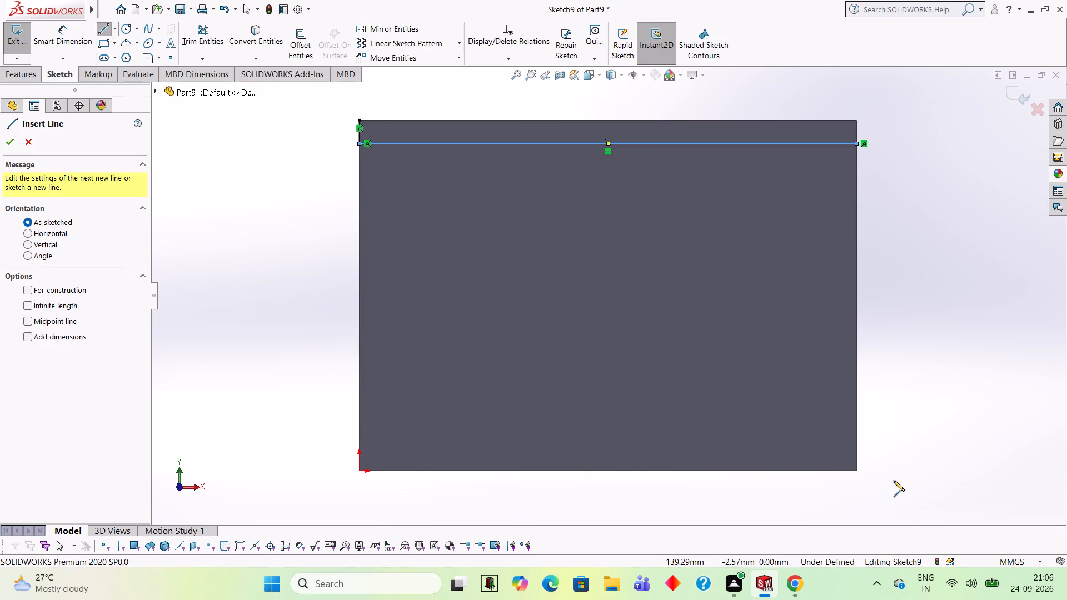
{"action": "left_click", "coordinate": [855, 469]}
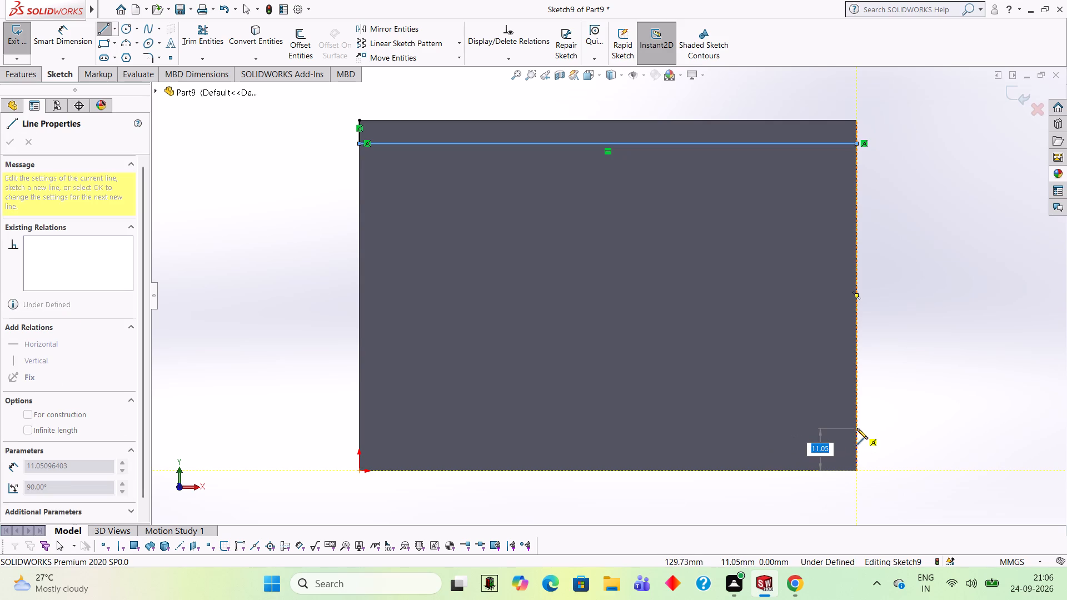
{"action": "key", "text": "6"}
{"action": "key", "text": "Return"}
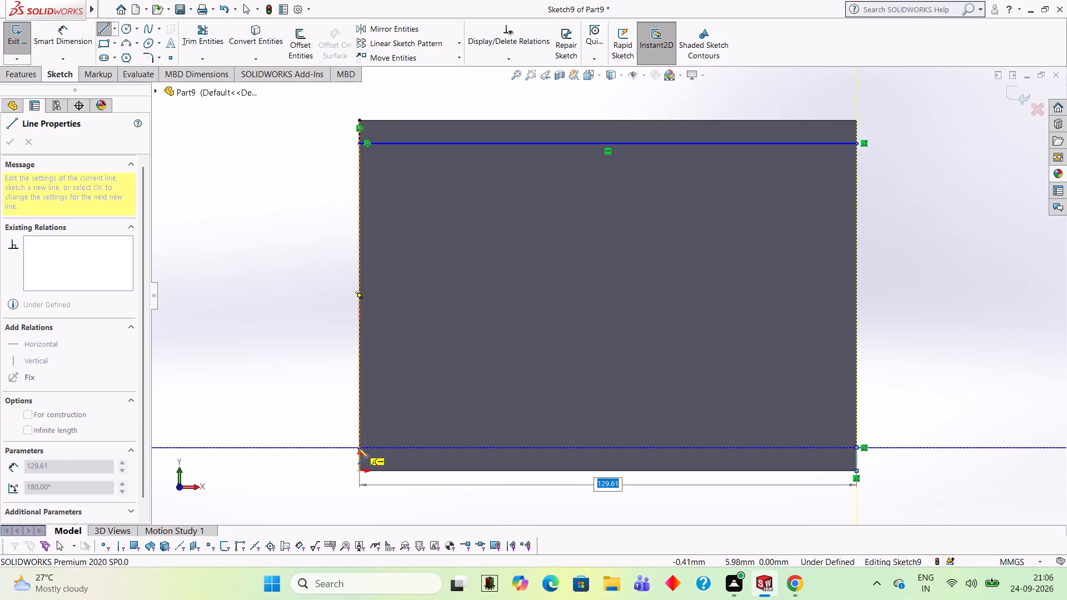
{"action": "left_click", "coordinate": [358, 448]}
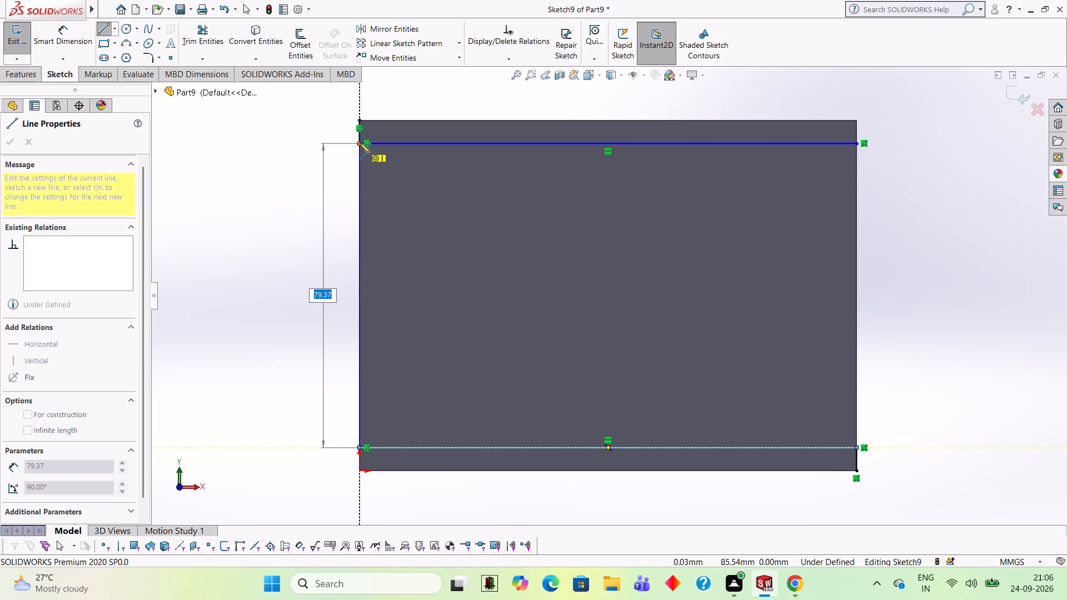
{"action": "left_click", "coordinate": [360, 143]}
{"action": "key", "text": "Escape"}
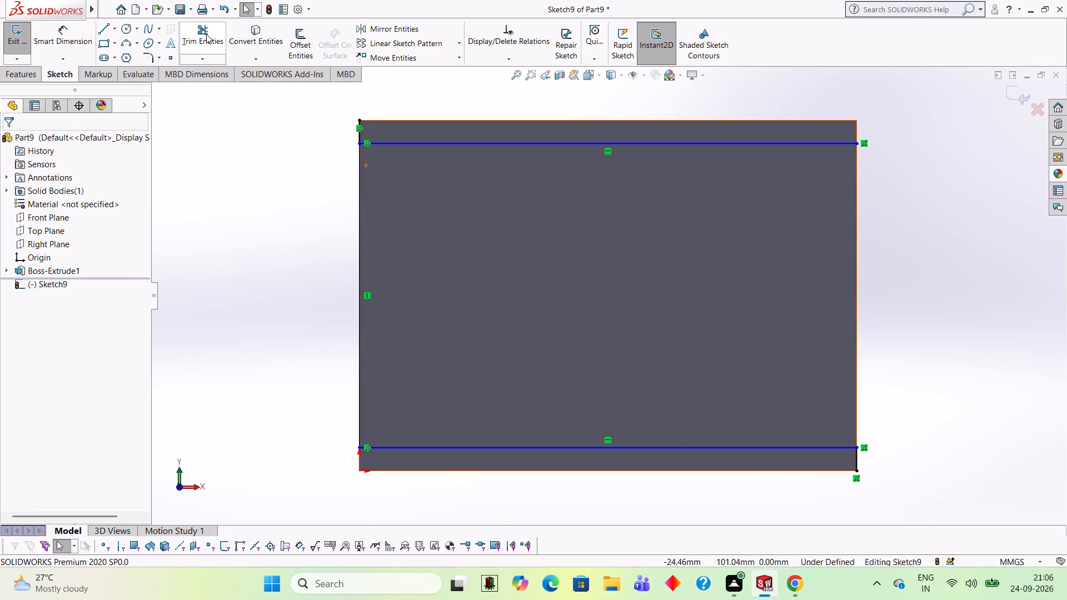
Trim away the two 6 mm vertical lines at the upper-left and lower-right corners of the face.
{"action": "left_click", "coordinate": [206, 34]}
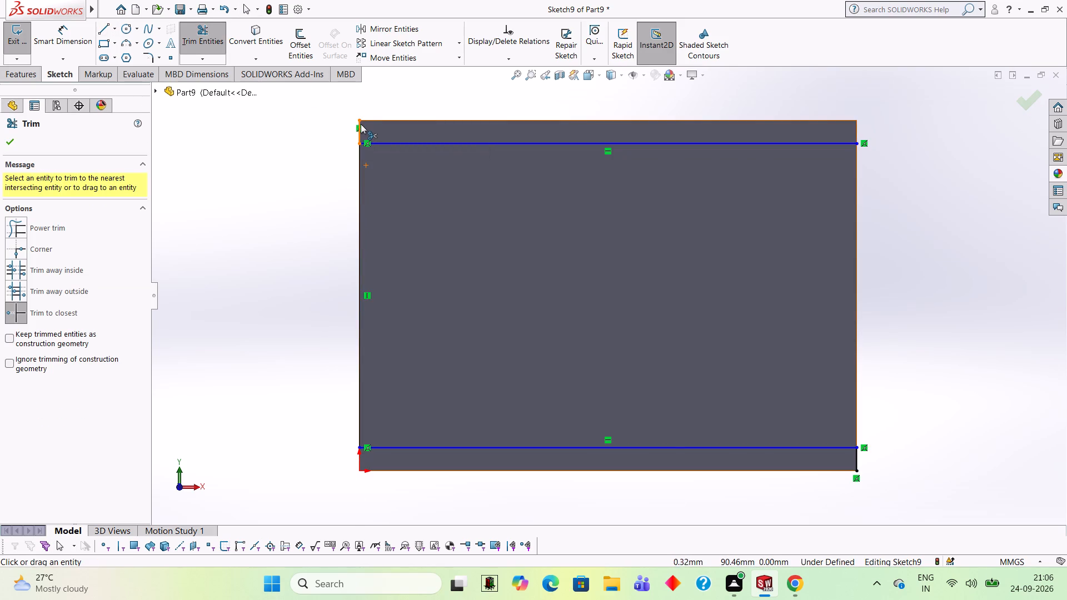
{"action": "left_click", "coordinate": [358, 122]}
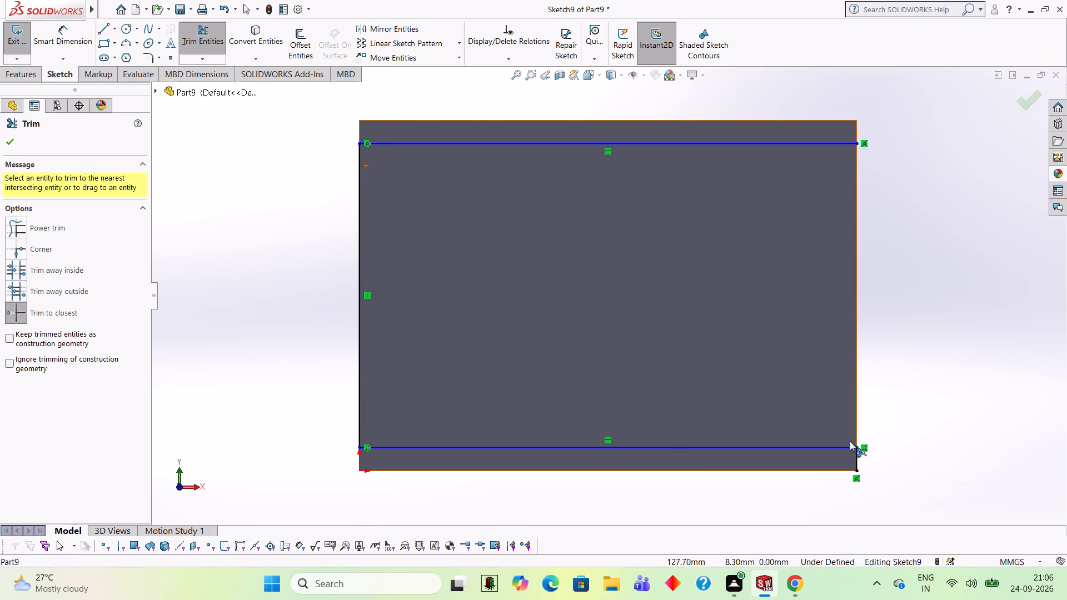
{"action": "left_click", "coordinate": [855, 461]}
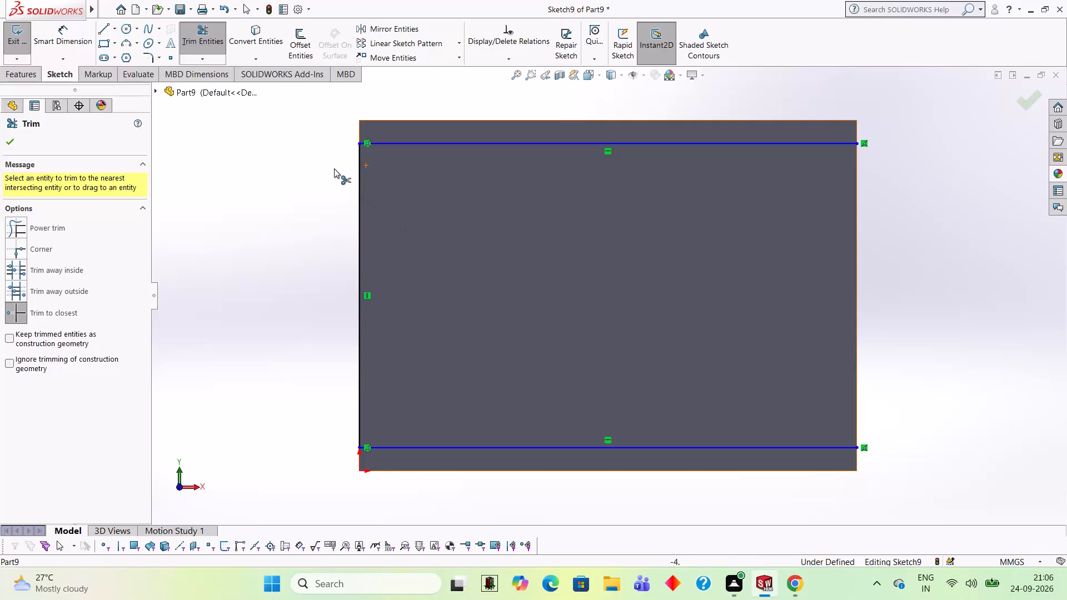
Join the two horizontal lines with vertical lines about 79.37 mm long along the right and left edges of the face.
{"action": "left_click", "coordinate": [103, 28]}
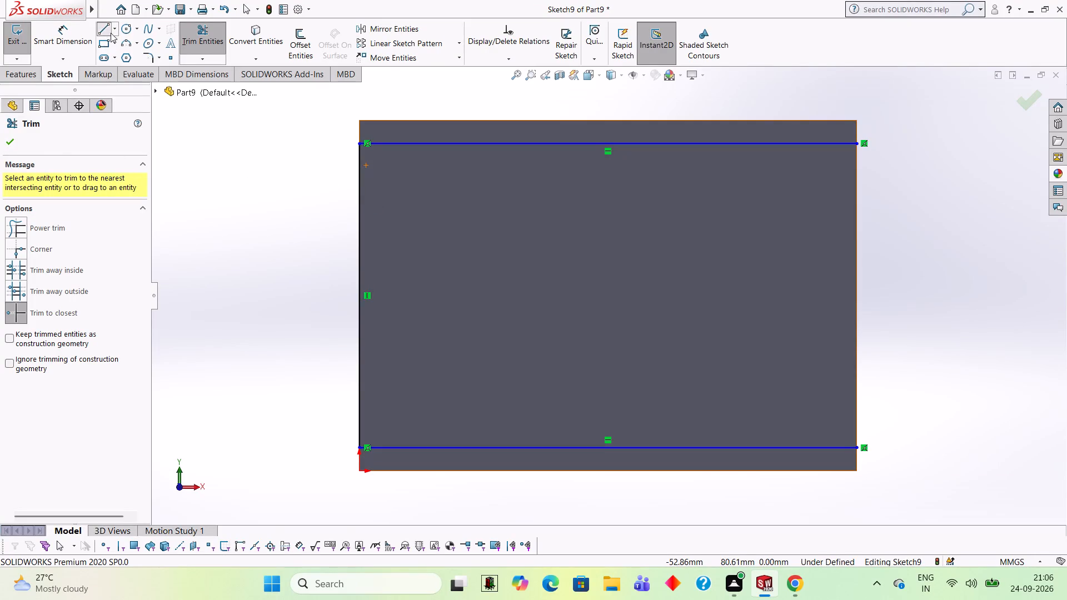
{"action": "left_click", "coordinate": [857, 144]}
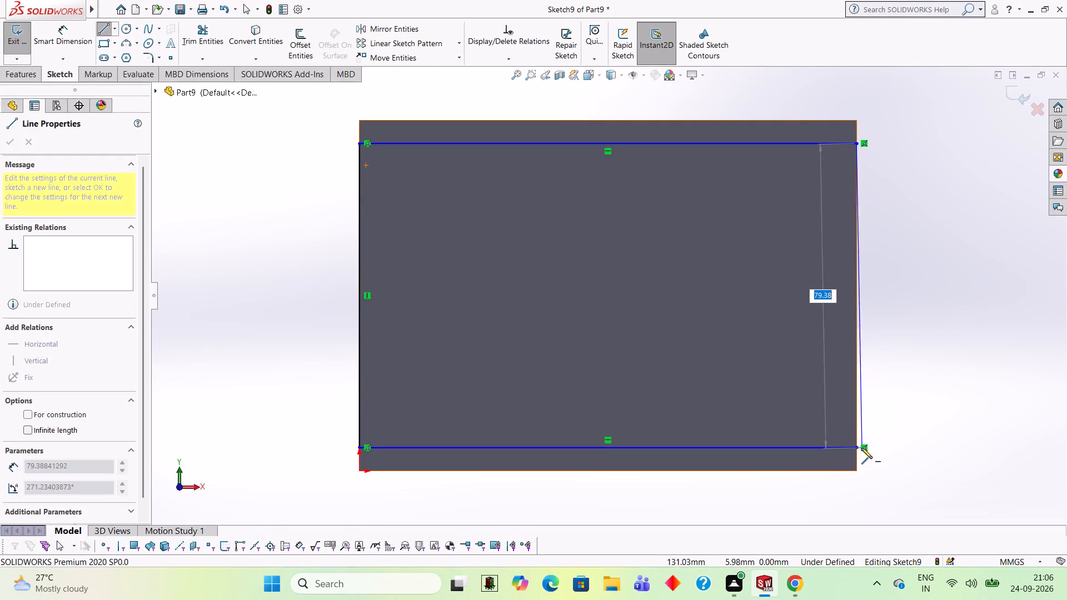
{"action": "left_click", "coordinate": [856, 449]}
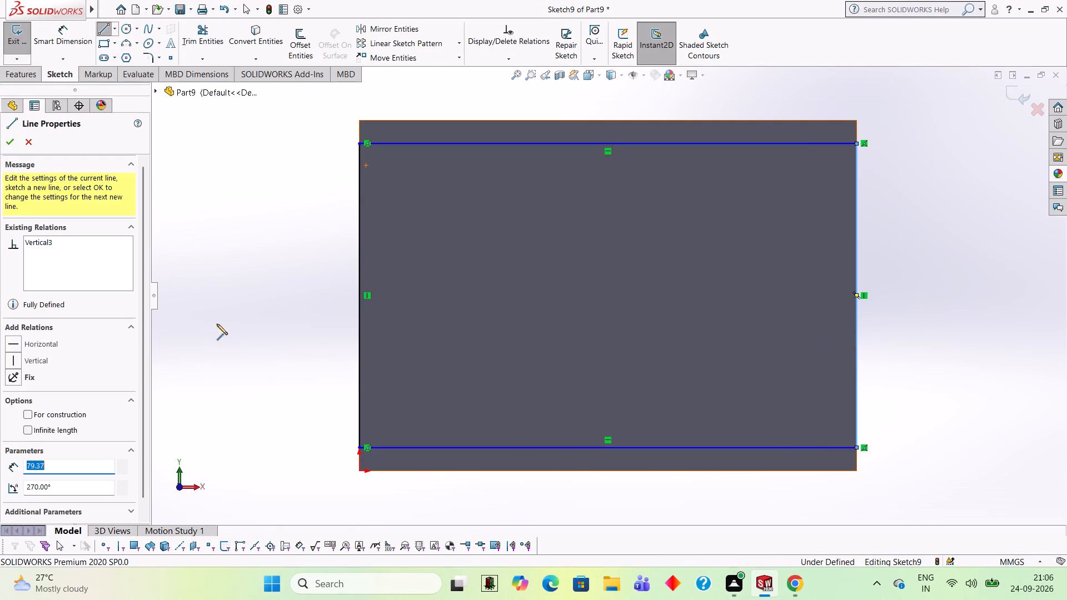
{"action": "left_click", "coordinate": [361, 144]}
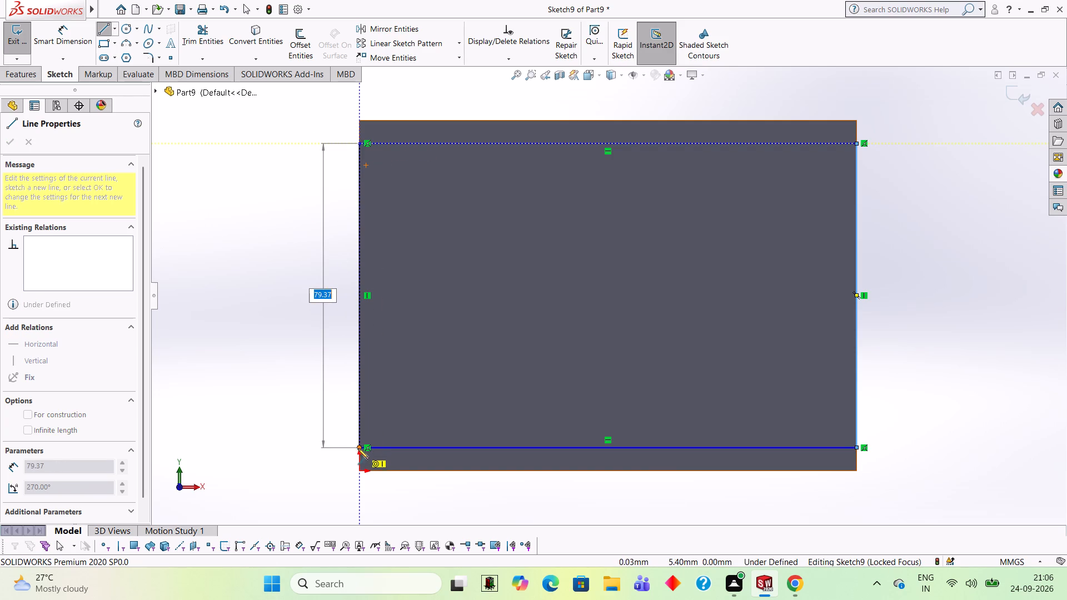
{"action": "left_click", "coordinate": [357, 446]}
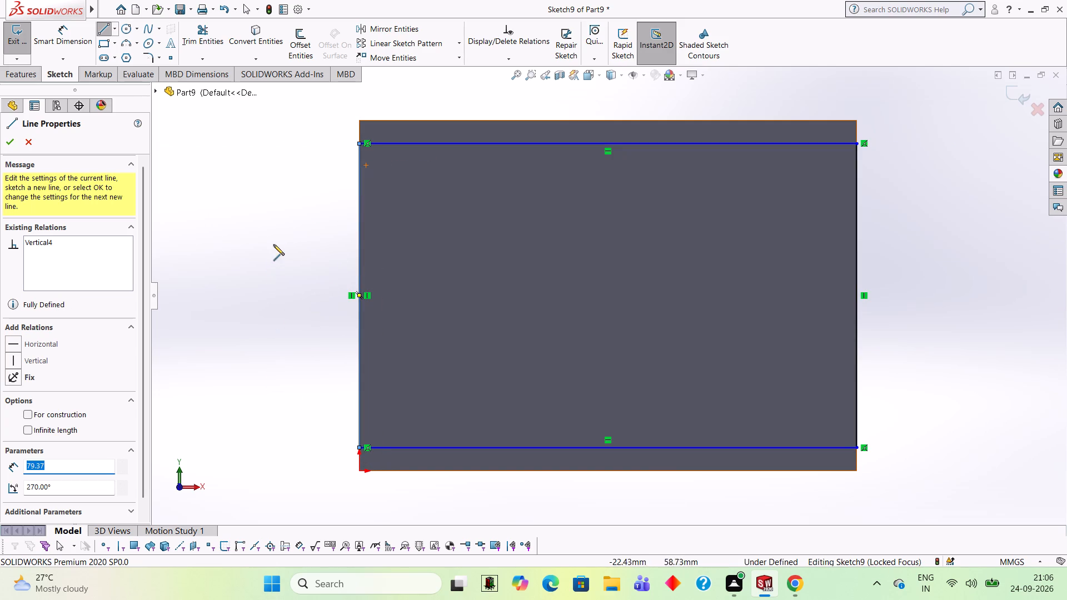
Cut the rectangular profile 24 mm blind into the block with Extruded Cut, merging the open contours.
{"action": "middle_click_drag", "start_coordinate": [267, 222], "coordinate": [331, 233]}
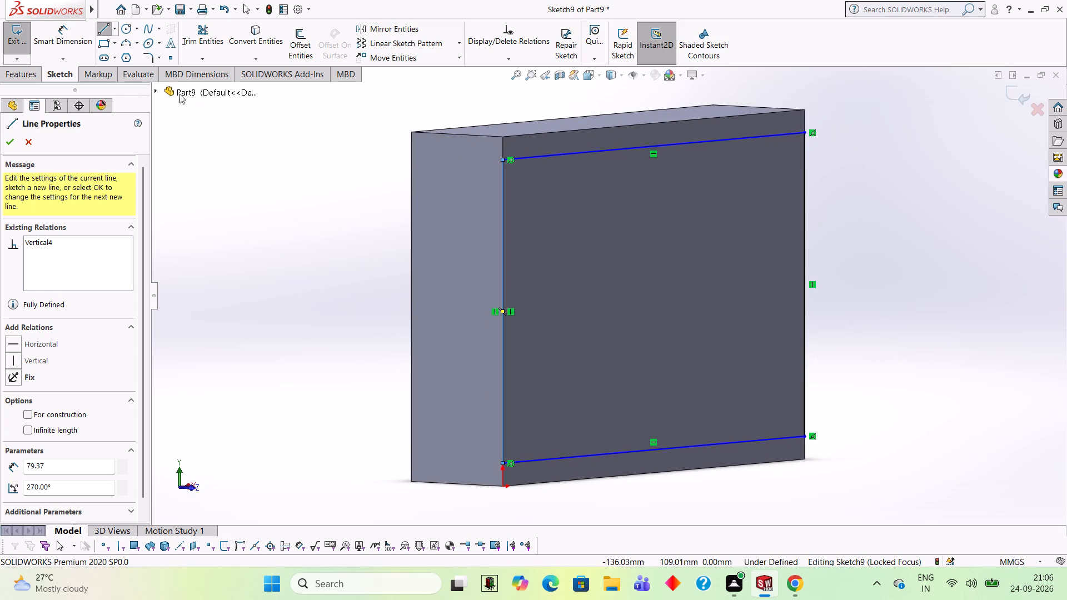
{"action": "left_click", "coordinate": [24, 73]}
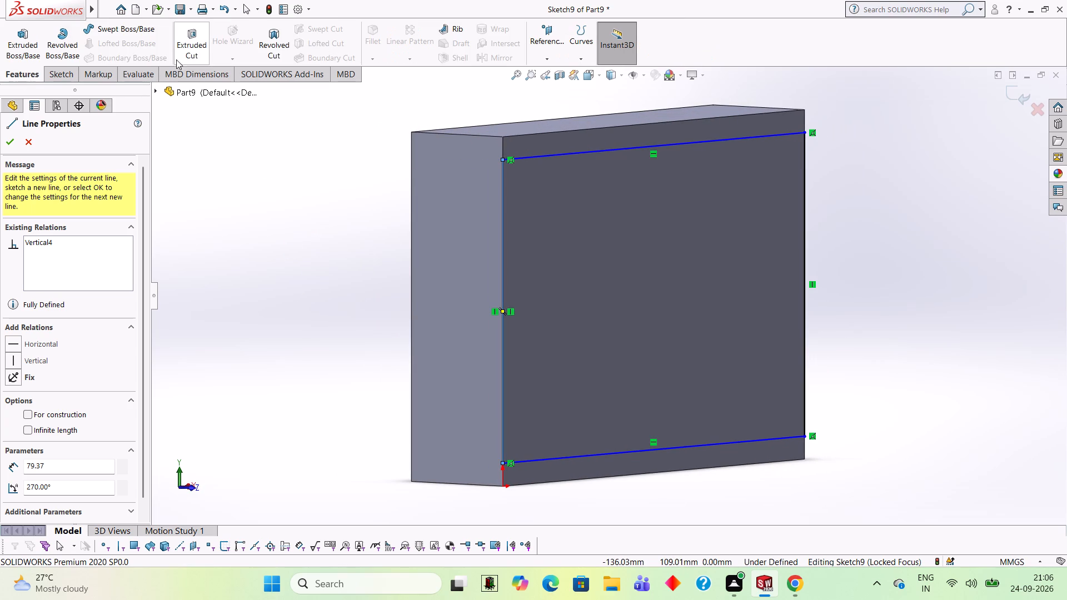
{"action": "left_click_drag", "start_coordinate": [178, 54], "coordinate": [183, 56]}
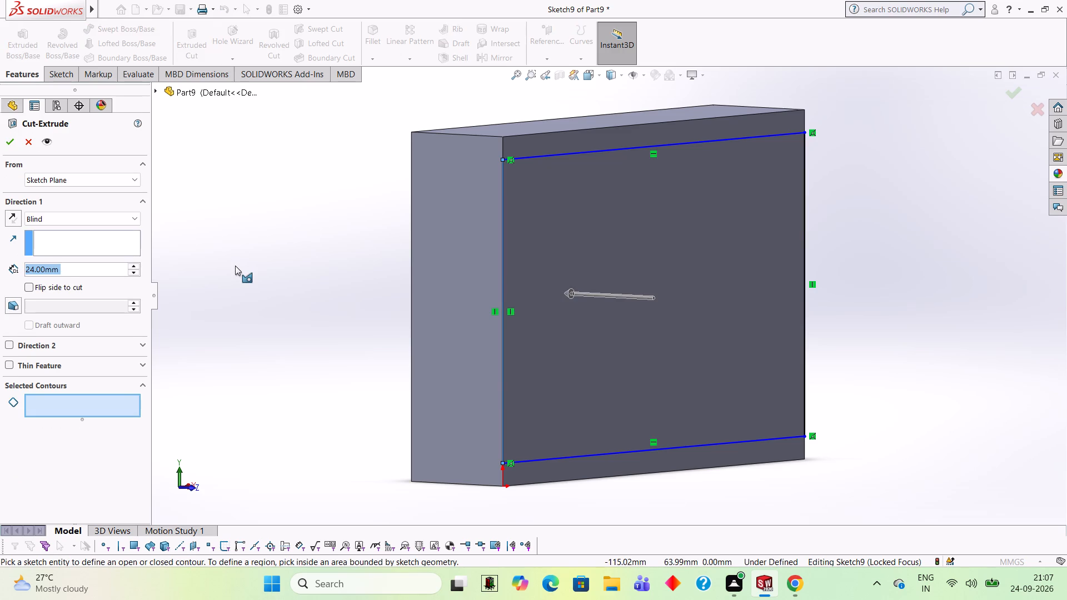
{"action": "middle_click_drag", "start_coordinate": [245, 270], "coordinate": [284, 266]}
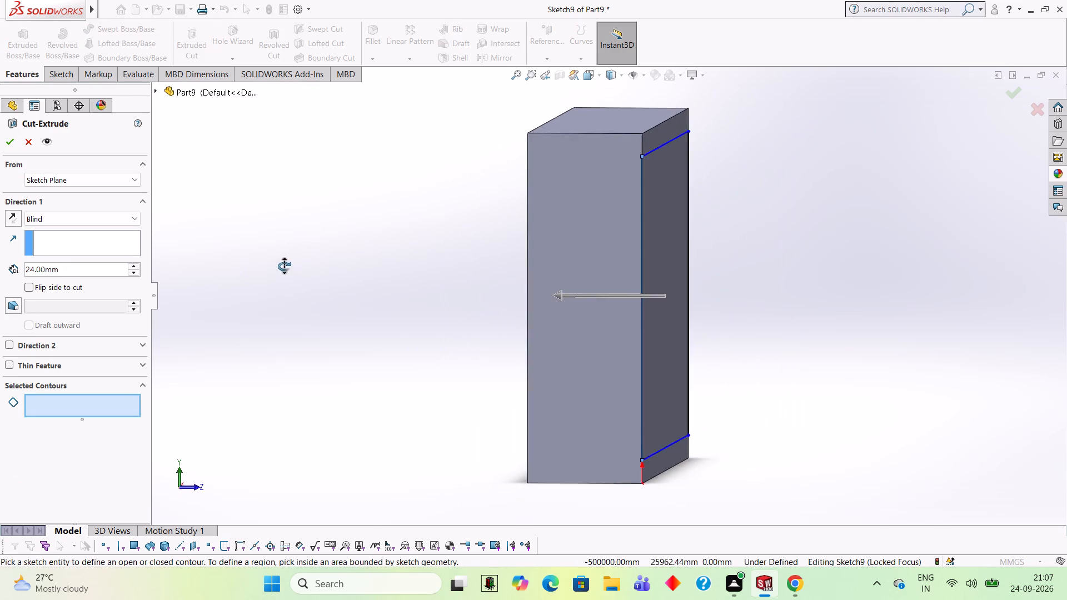
{"action": "middle_click_drag", "start_coordinate": [284, 266], "coordinate": [286, 267]}
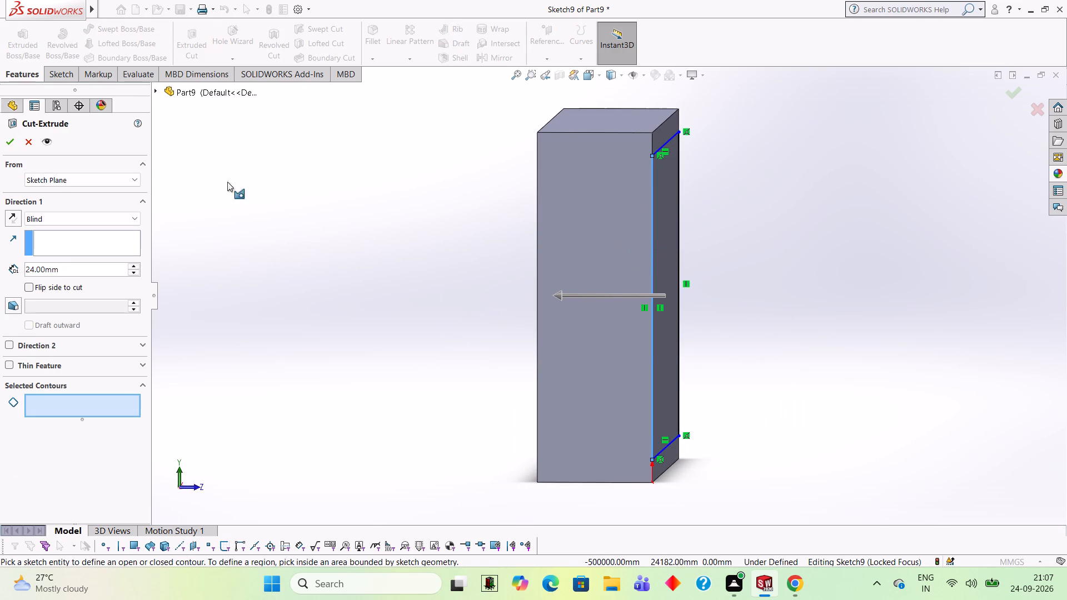
{"action": "left_click", "coordinate": [12, 142]}
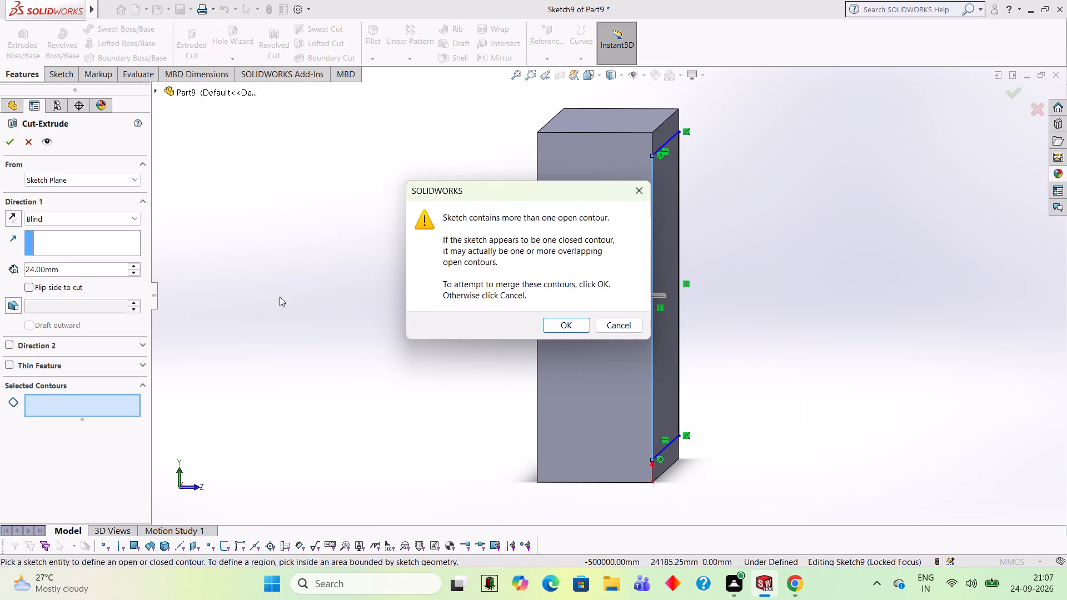
{"action": "left_click", "coordinate": [578, 324]}
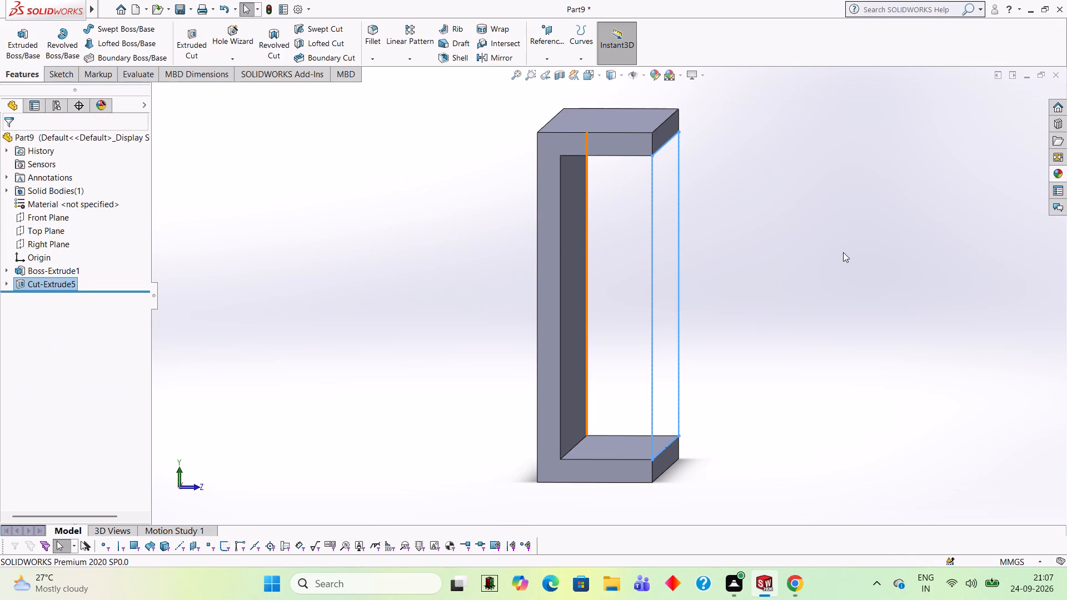
{"action": "left_click", "coordinate": [843, 252]}
{"action": "middle_click_drag", "start_coordinate": [875, 237], "coordinate": [830, 226]}
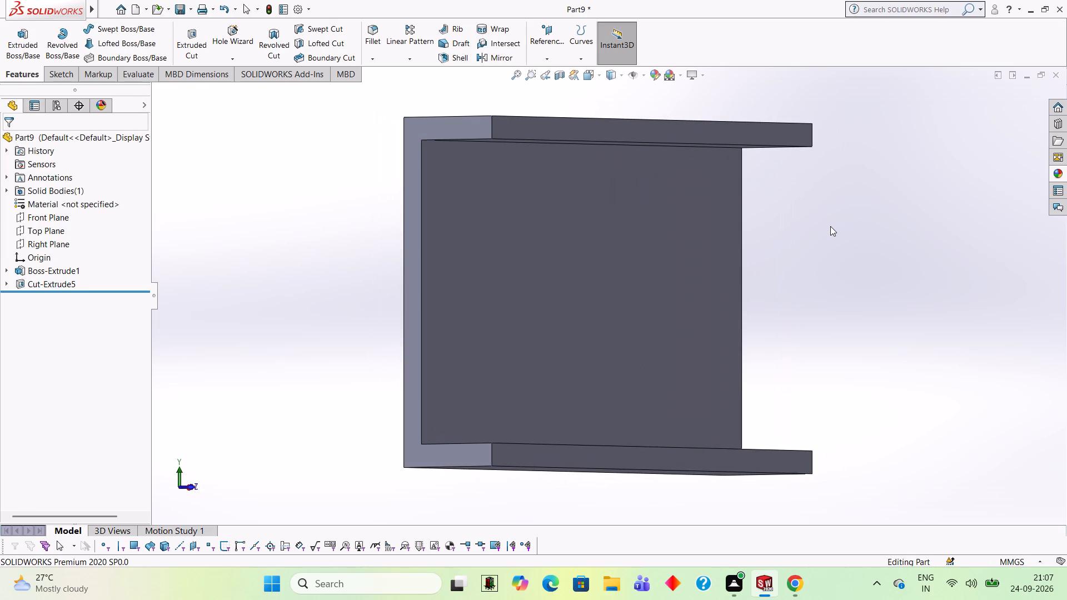
Sketch a 30 mm diameter circle on the channel's recessed floor face, centred on the midpoint of its left edge.
{"action": "middle_click_drag", "start_coordinate": [903, 249], "coordinate": [890, 244]}
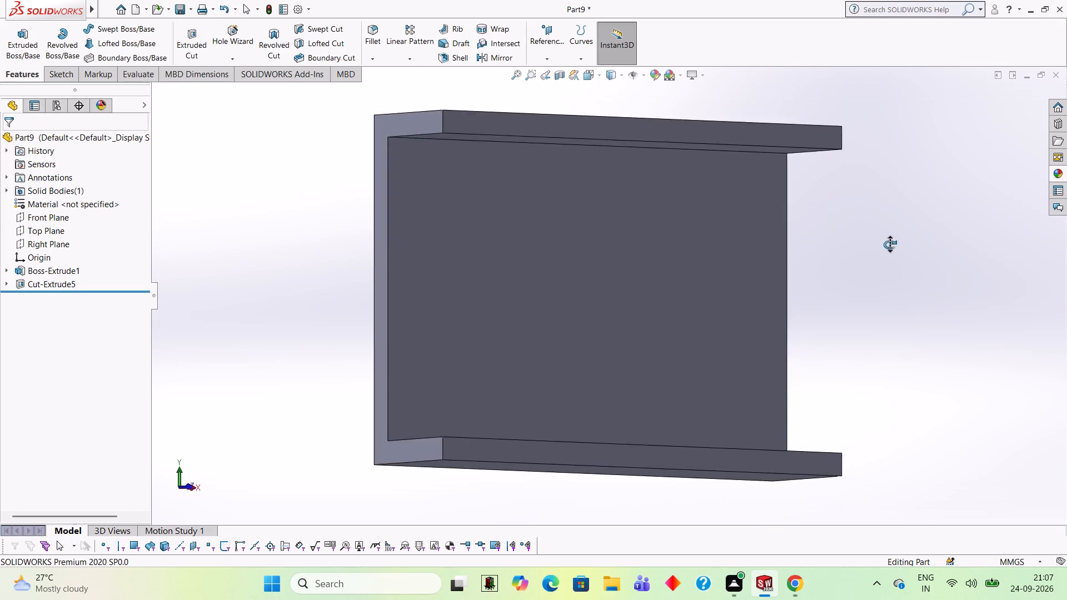
{"action": "middle_click_drag", "start_coordinate": [890, 244], "coordinate": [855, 232]}
{"action": "left_click", "coordinate": [605, 287]}
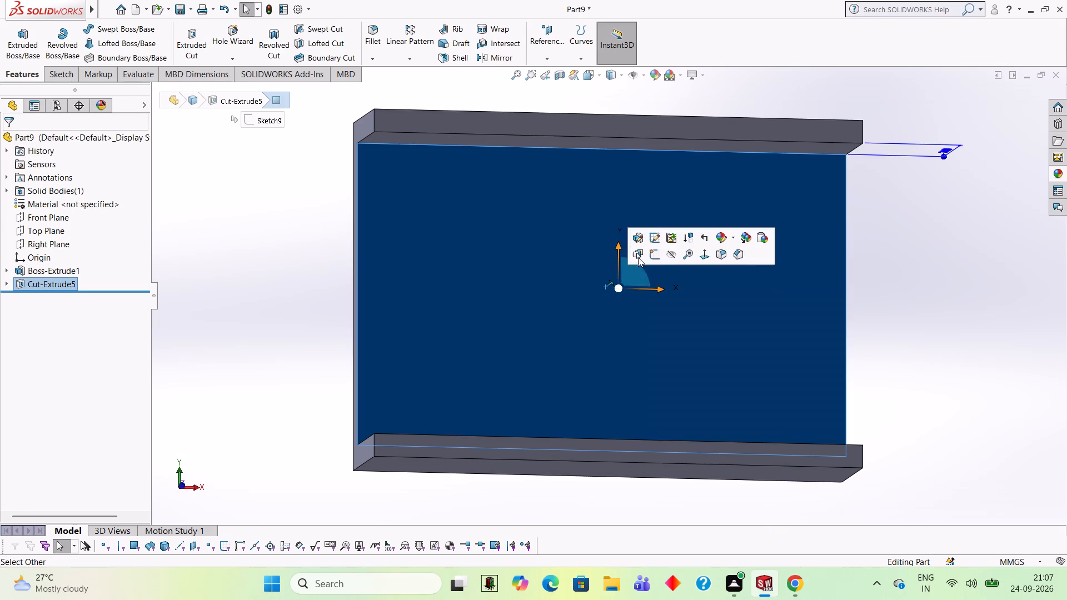
{"action": "left_click", "coordinate": [650, 253]}
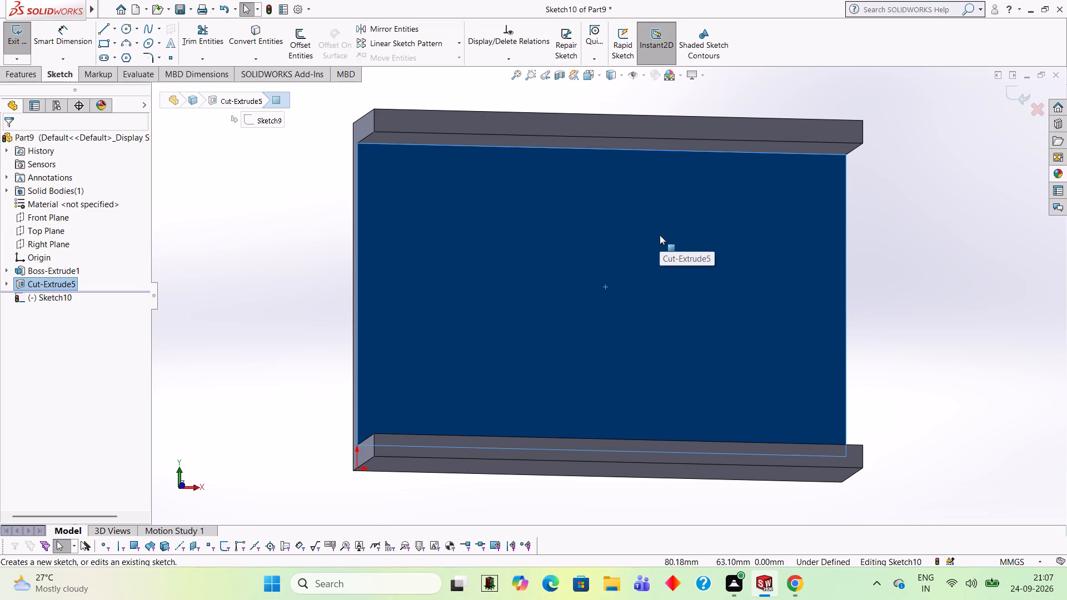
{"action": "key", "text": "ctrl+8"}
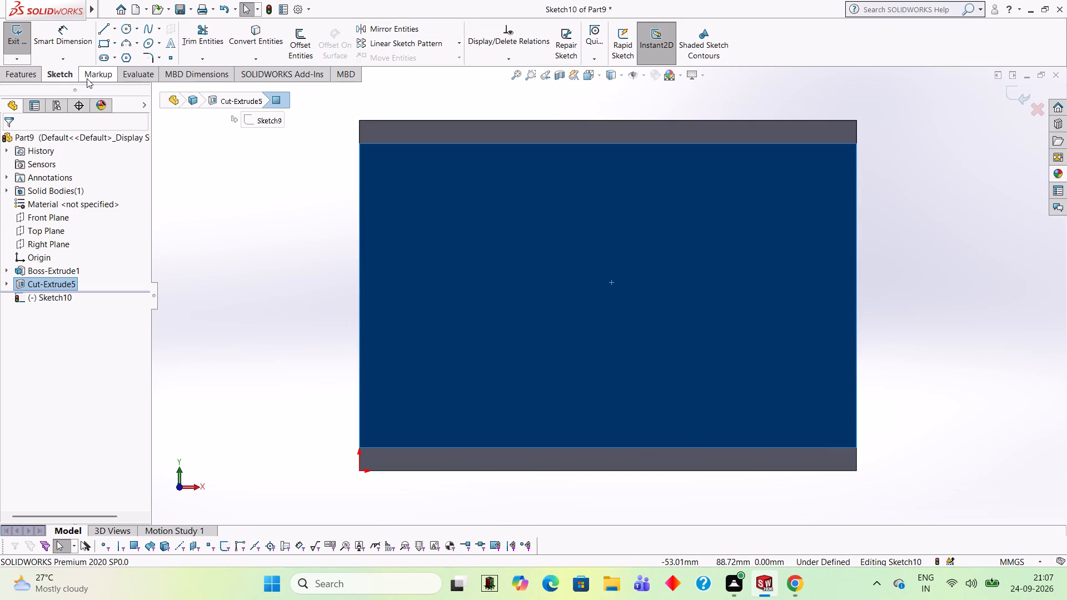
{"action": "left_click", "coordinate": [123, 29]}
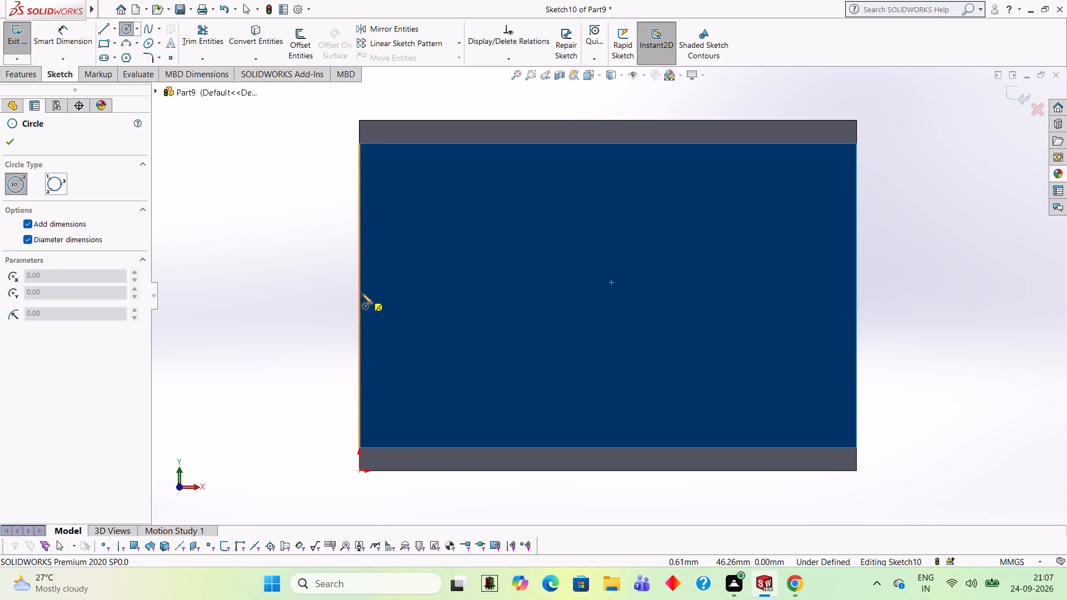
{"action": "left_click", "coordinate": [358, 293]}
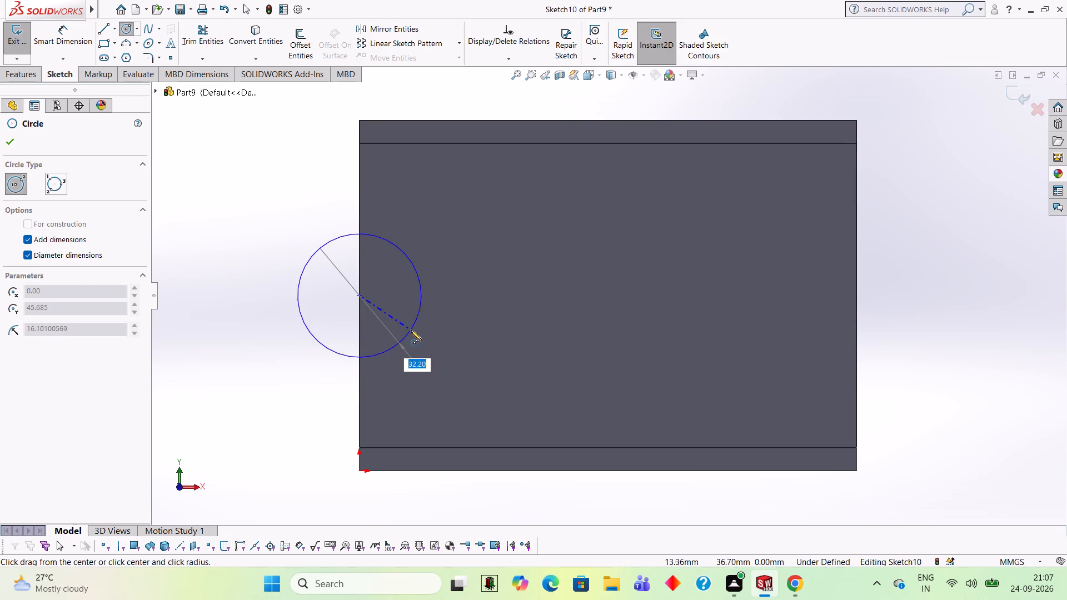
{"action": "type", "text": "30"}
{"action": "key", "text": "Return"}
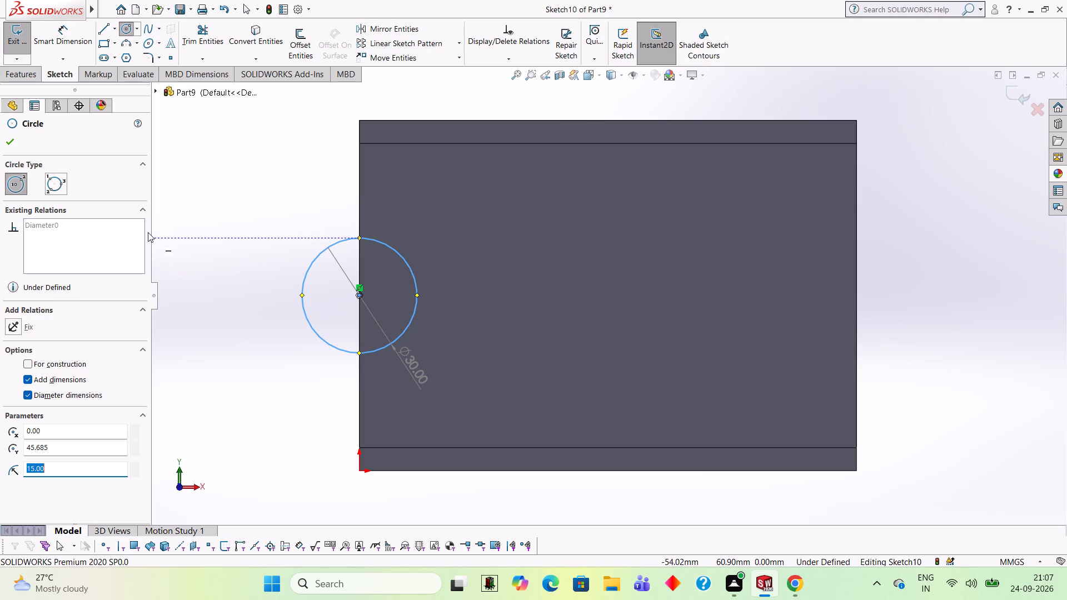
Draw a vertical line across the circle's diameter along the left edge and trim away the half outside the part.
{"action": "left_click", "coordinate": [104, 31]}
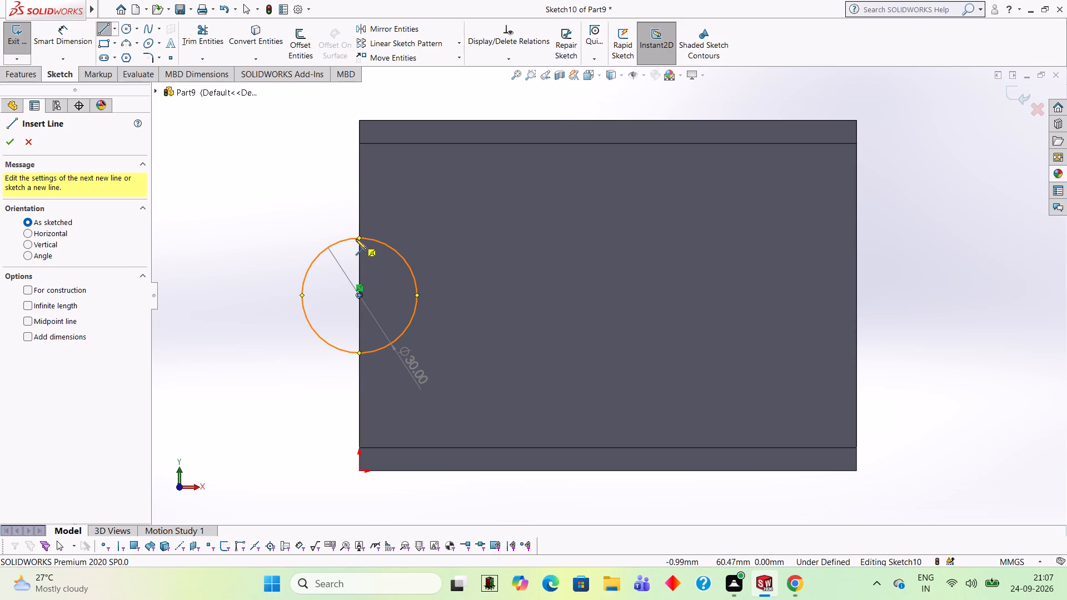
{"action": "left_click", "coordinate": [358, 236]}
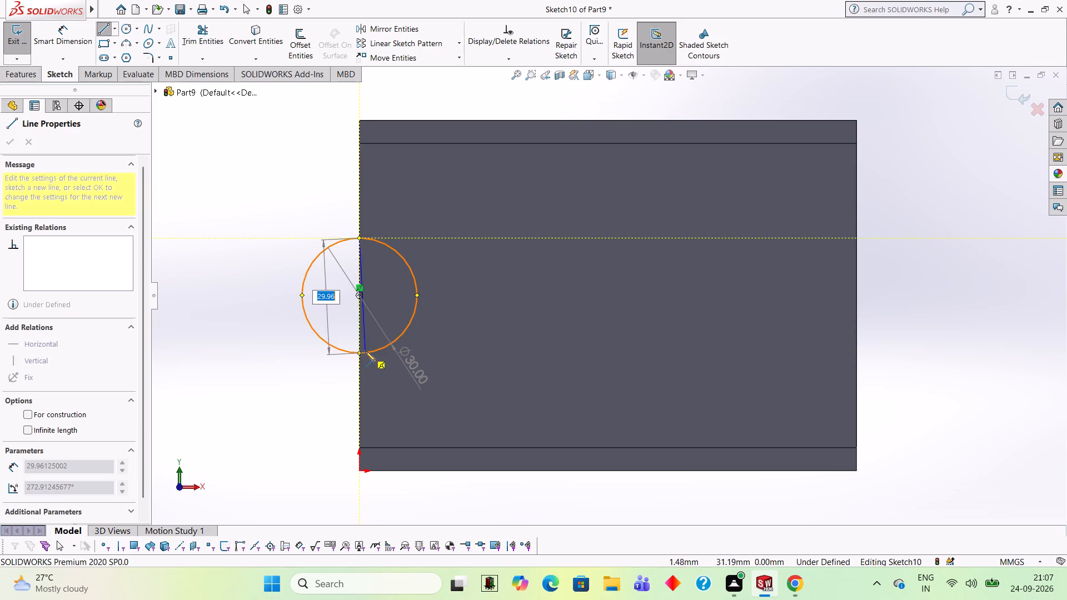
{"action": "left_click", "coordinate": [357, 352]}
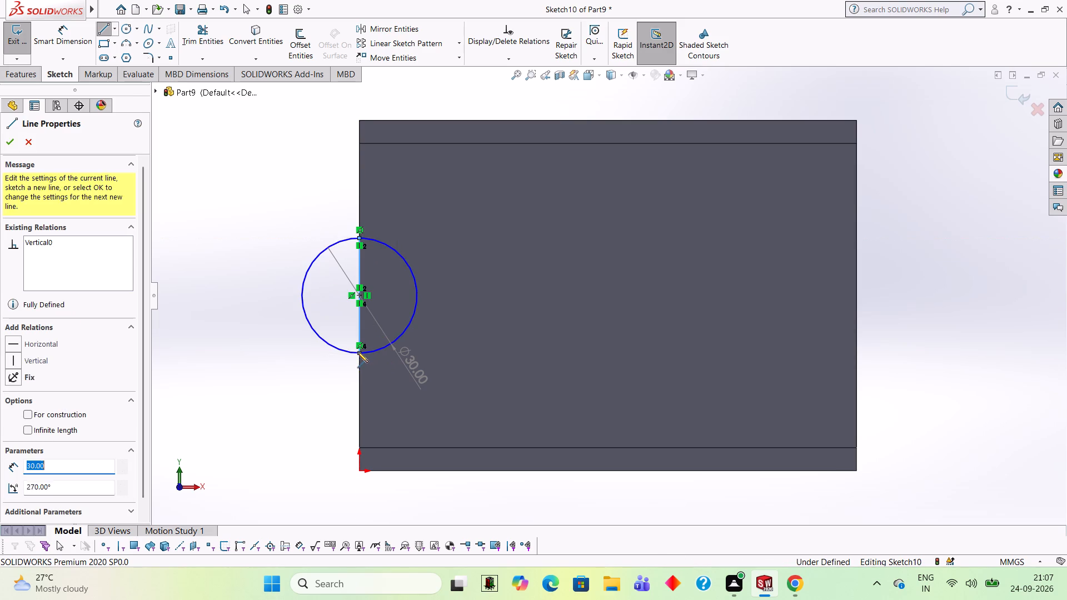
{"action": "left_click", "coordinate": [204, 50]}
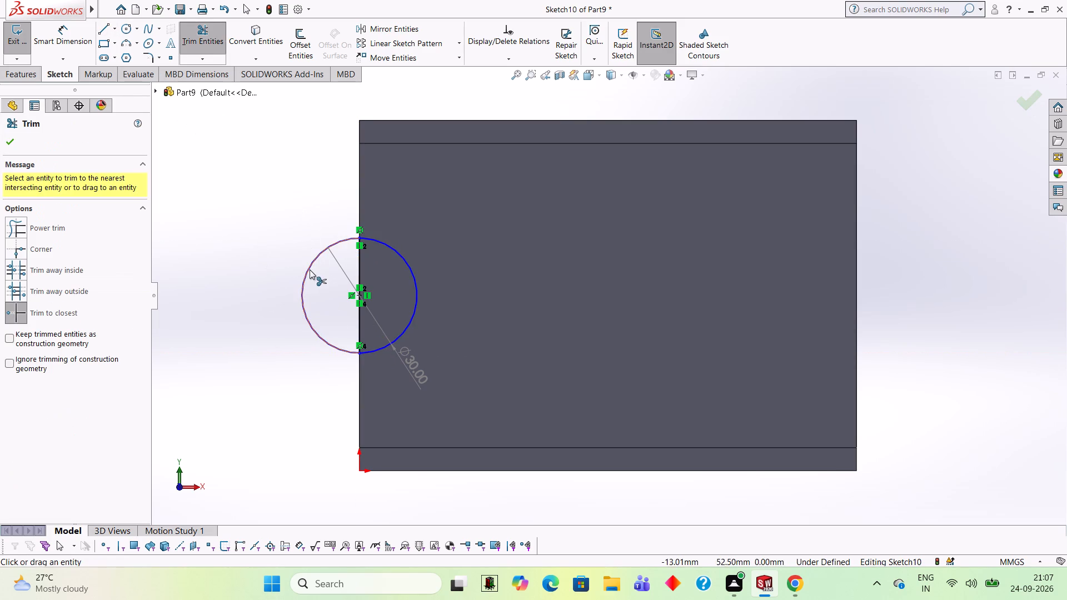
{"action": "left_click", "coordinate": [310, 269]}
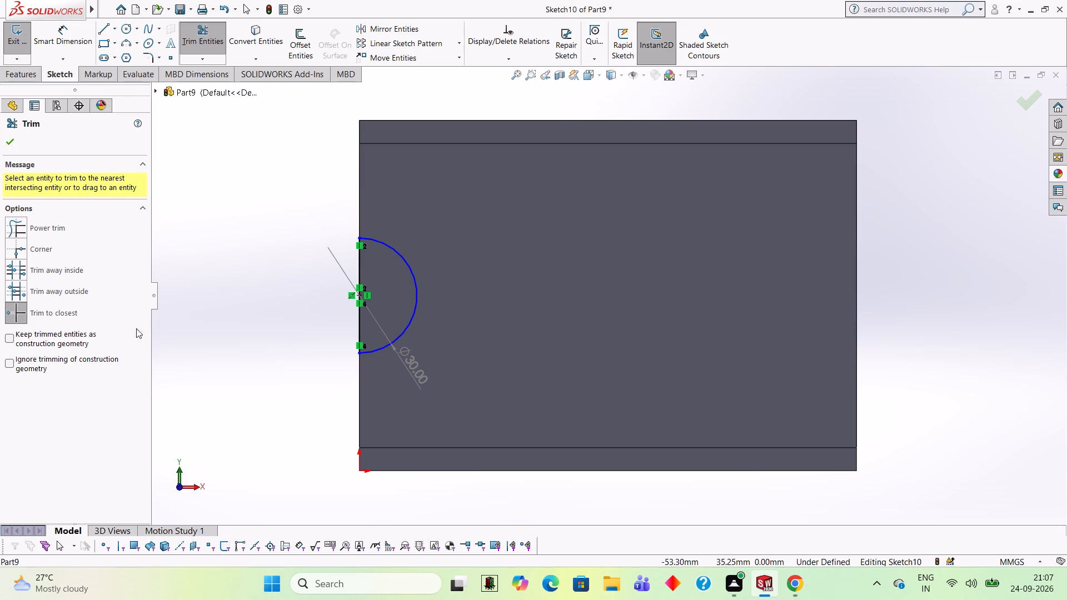
Extrude the half-circle profile 42 mm blind from the channel floor as a boss, merging the result.
{"action": "middle_click_drag", "start_coordinate": [297, 304], "coordinate": [295, 209]}
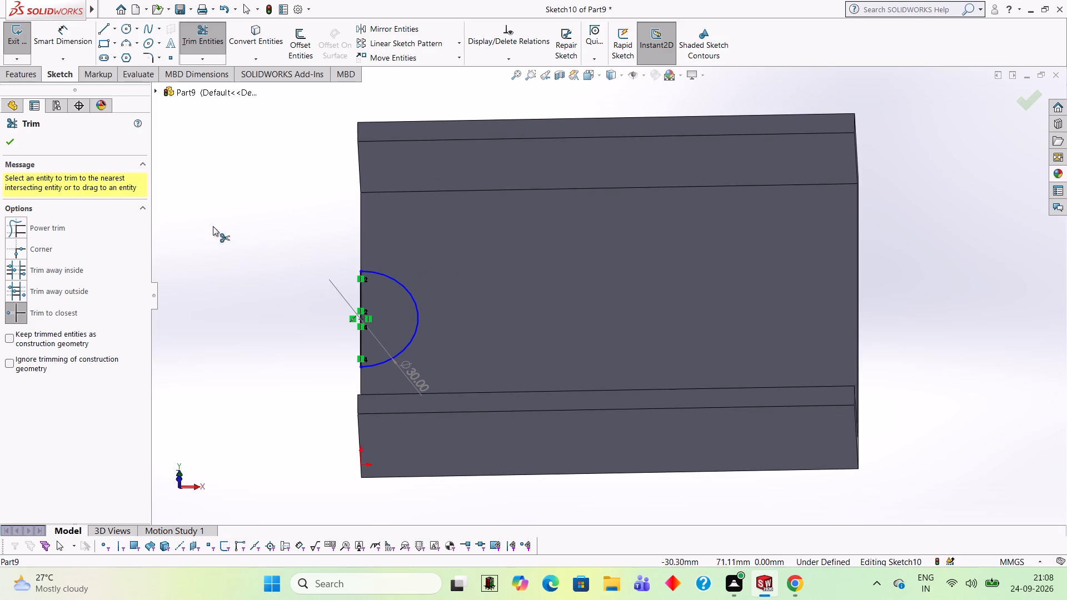
{"action": "left_click", "coordinate": [34, 80]}
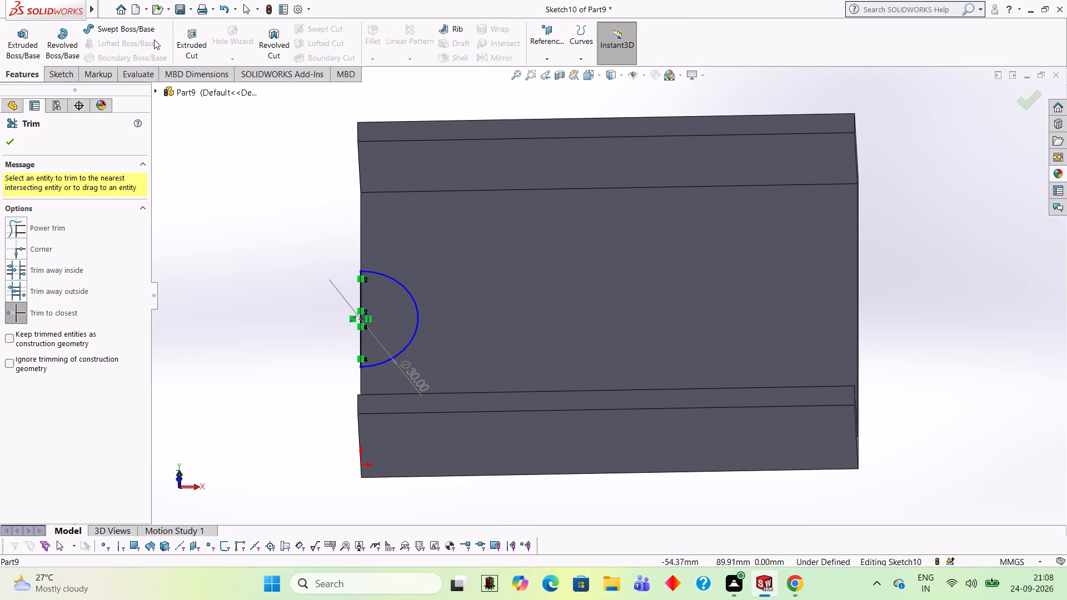
{"action": "left_click", "coordinate": [22, 41]}
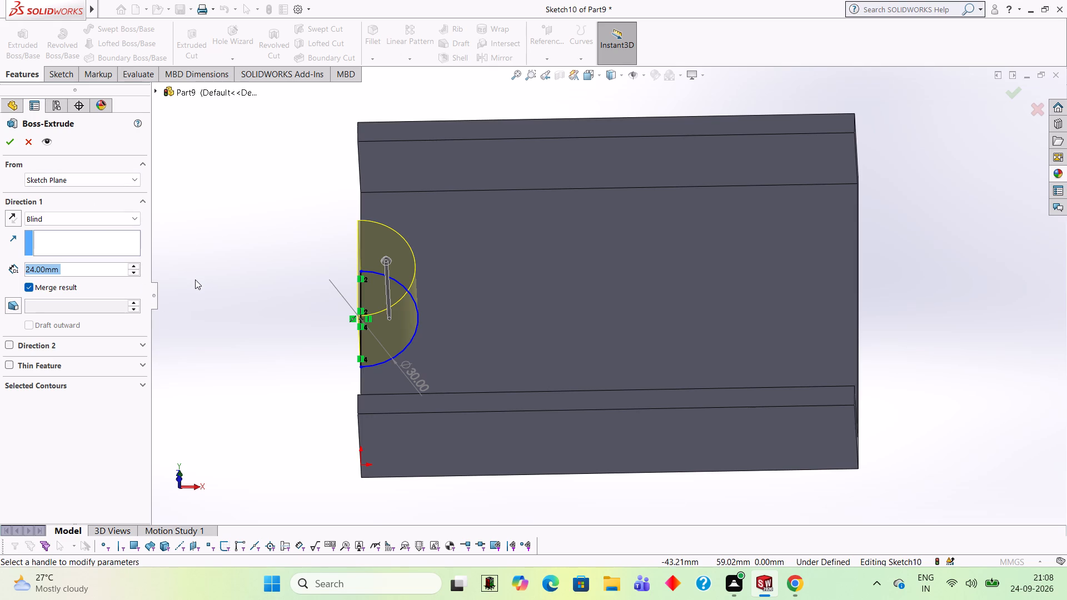
{"action": "type", "text": "42"}
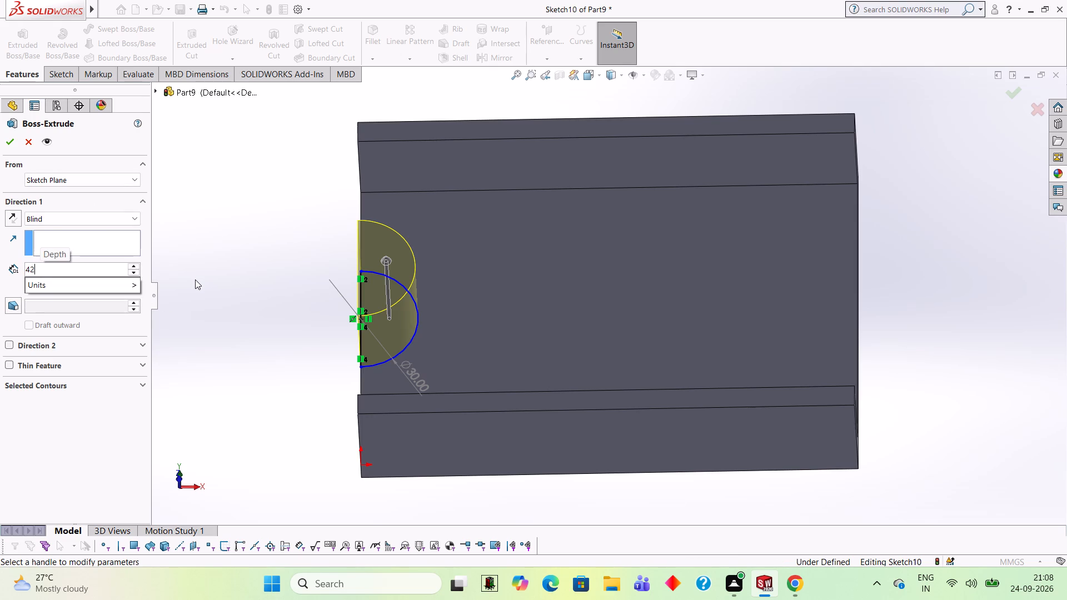
{"action": "key", "text": "Return"}
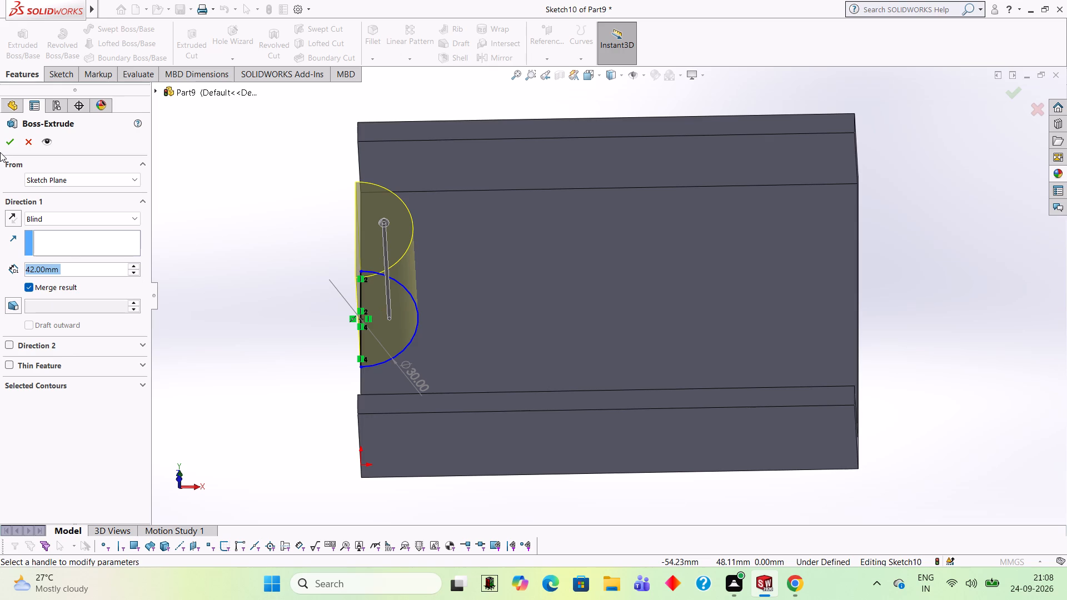
{"action": "left_click", "coordinate": [8, 149]}
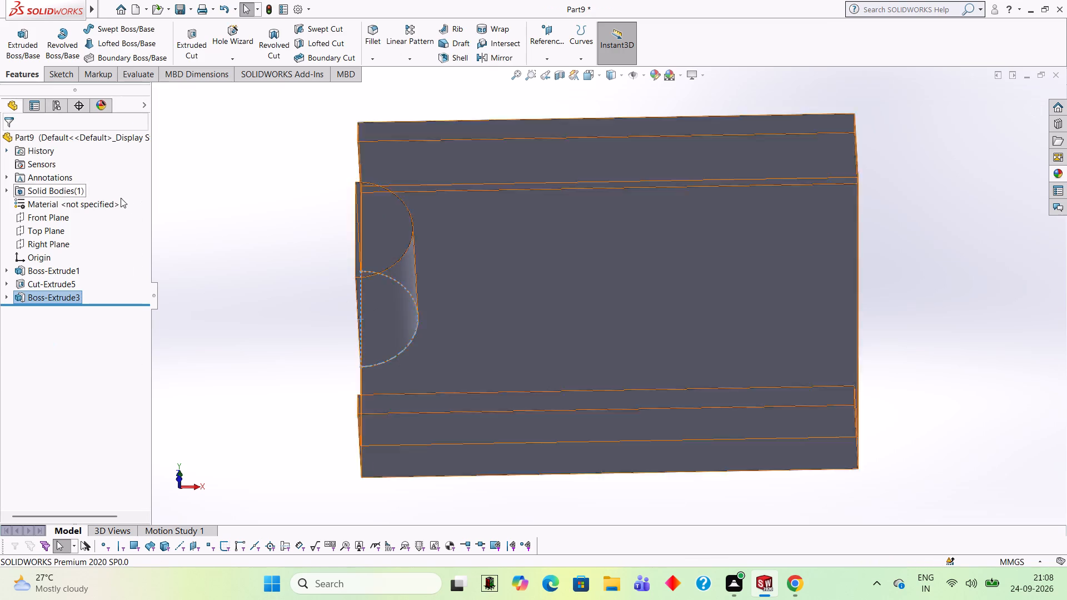
{"action": "left_click", "coordinate": [299, 234]}
Start a sketch on the end face of the half-round boss, viewed normal to the face.
{"action": "middle_click_drag", "start_coordinate": [254, 194], "coordinate": [278, 266]}
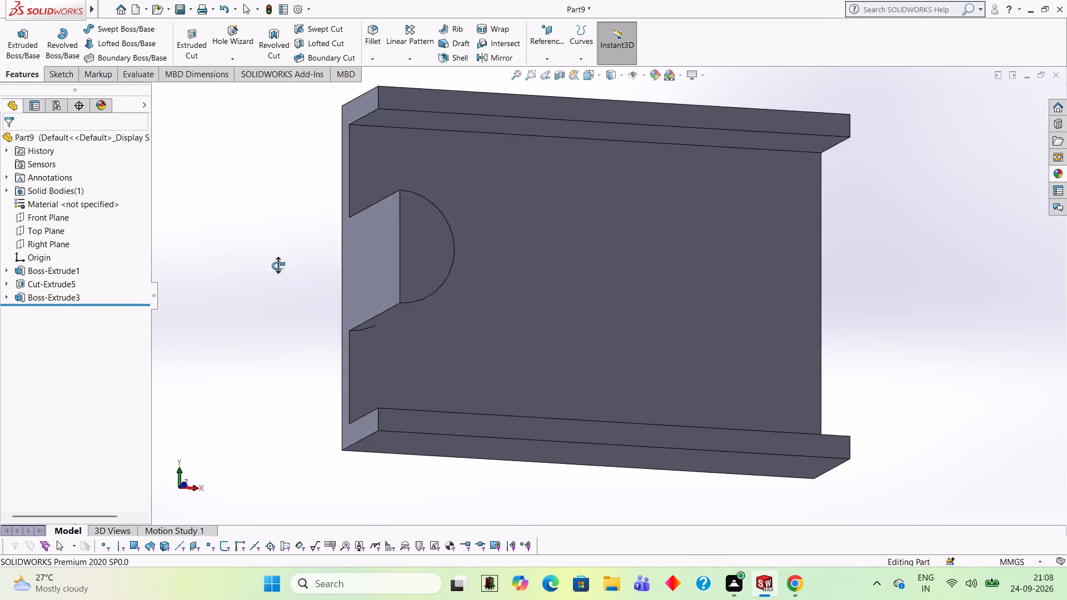
{"action": "middle_click_drag", "start_coordinate": [278, 266], "coordinate": [255, 287]}
{"action": "left_click", "coordinate": [388, 264]}
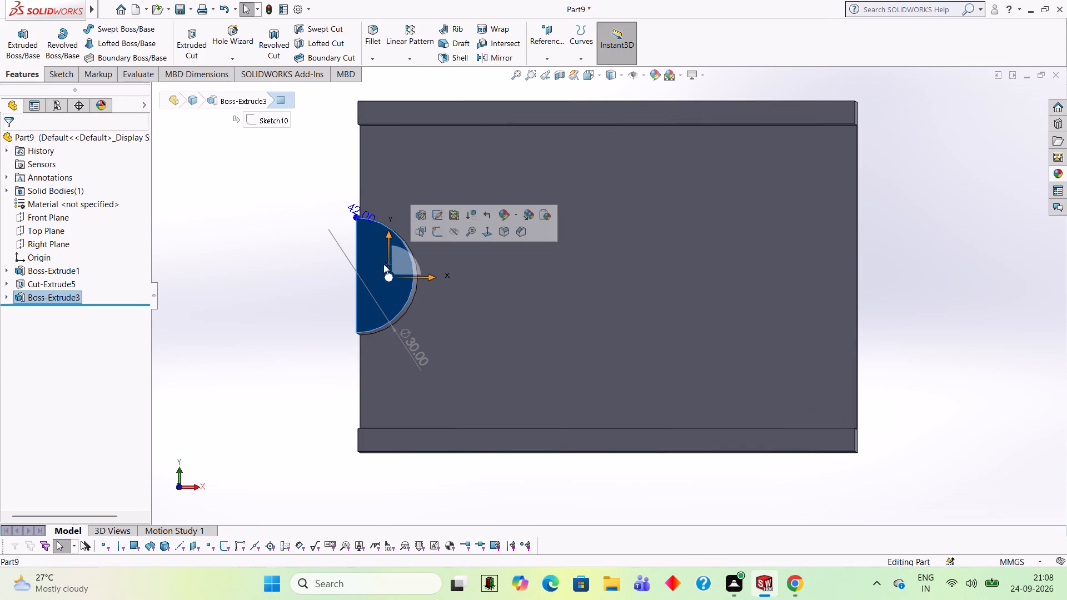
{"action": "left_click", "coordinate": [437, 227]}
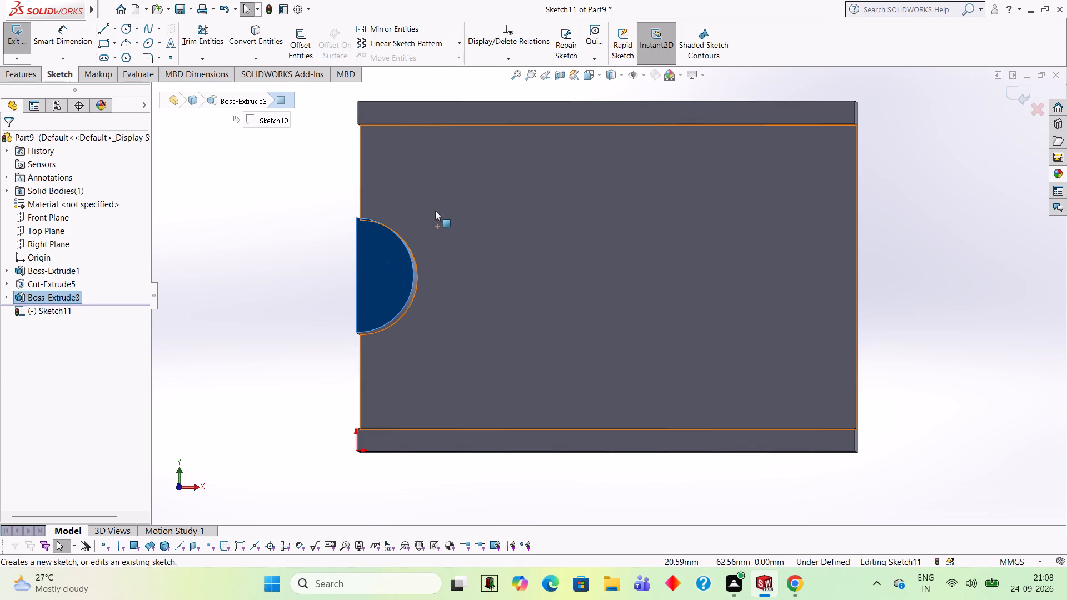
{"action": "key", "text": "ctrl+8"}
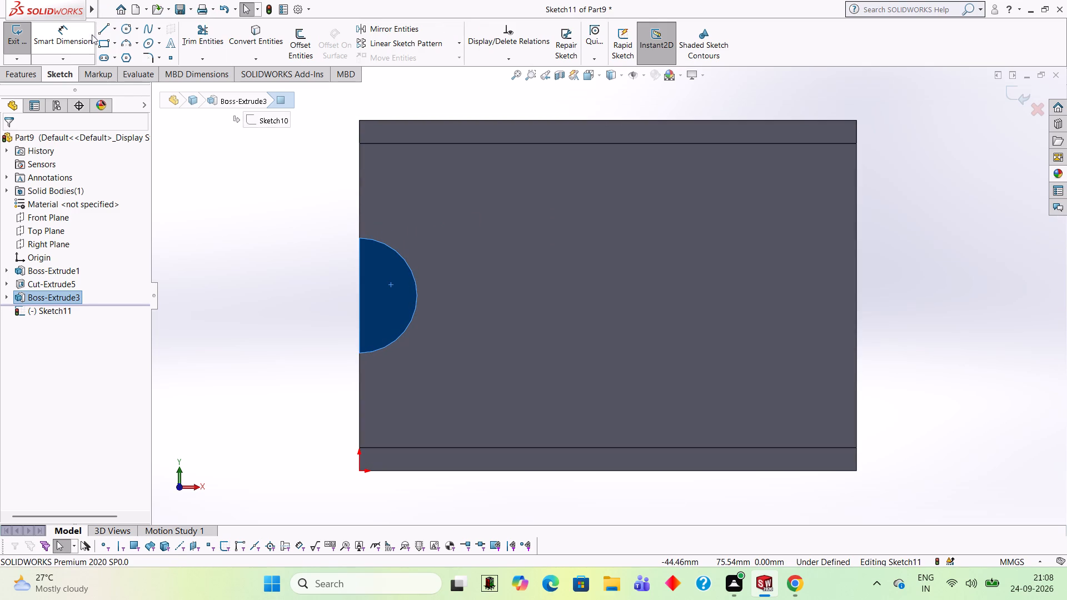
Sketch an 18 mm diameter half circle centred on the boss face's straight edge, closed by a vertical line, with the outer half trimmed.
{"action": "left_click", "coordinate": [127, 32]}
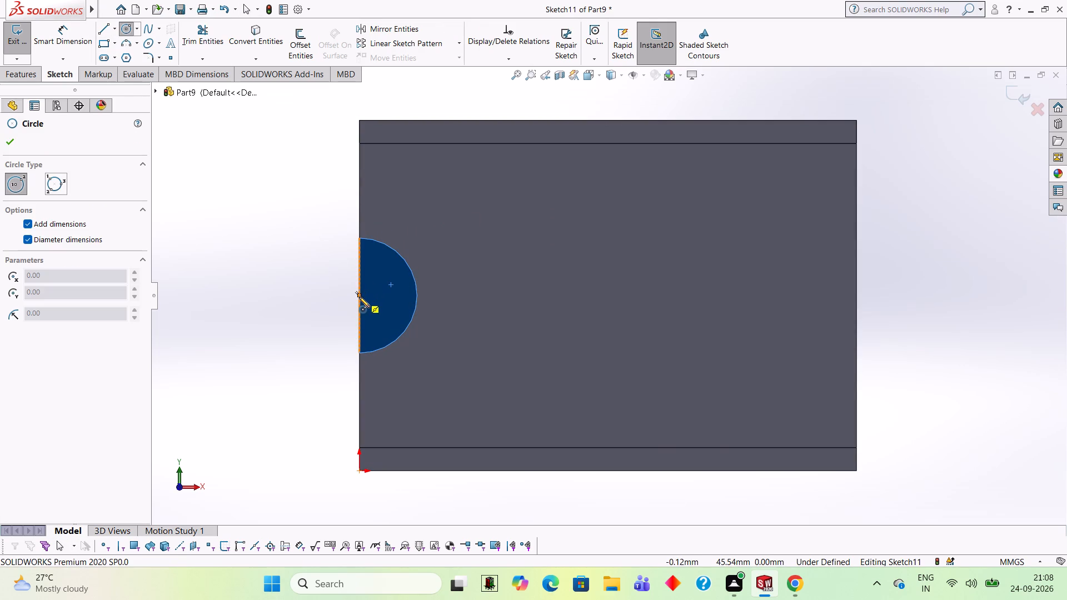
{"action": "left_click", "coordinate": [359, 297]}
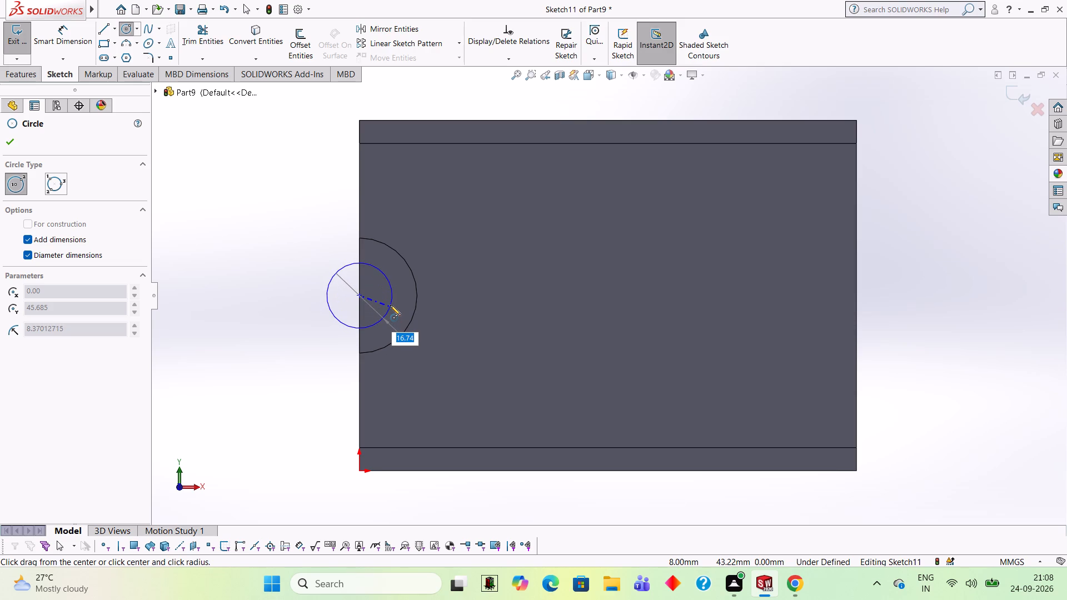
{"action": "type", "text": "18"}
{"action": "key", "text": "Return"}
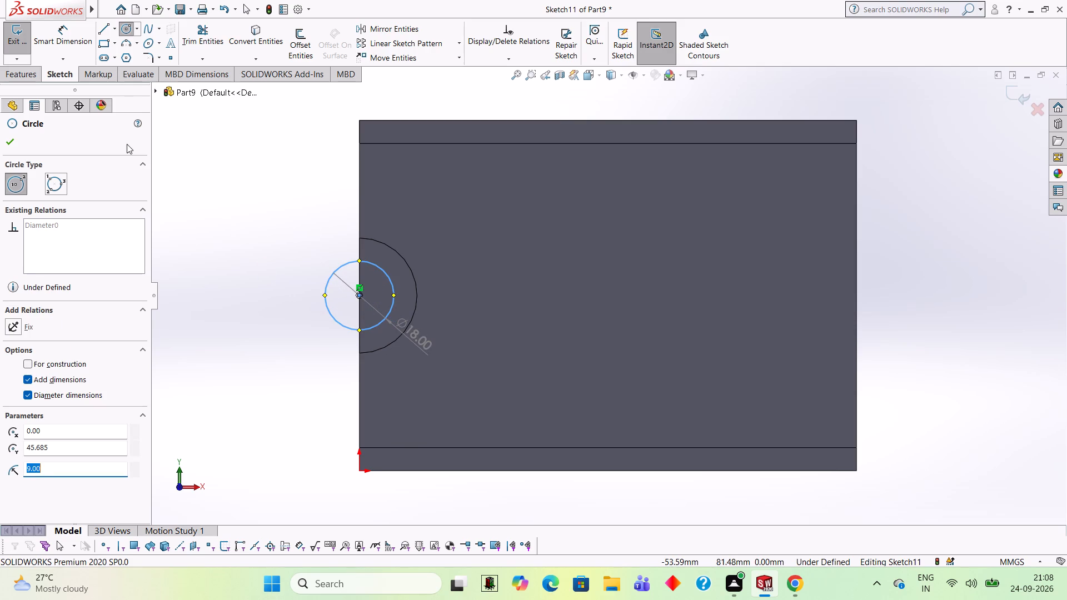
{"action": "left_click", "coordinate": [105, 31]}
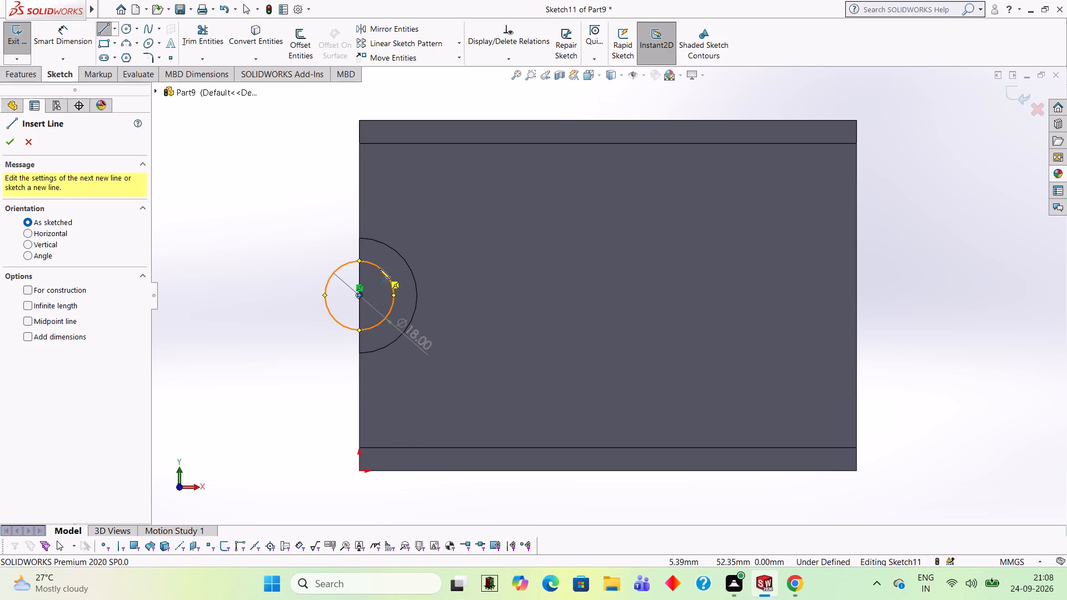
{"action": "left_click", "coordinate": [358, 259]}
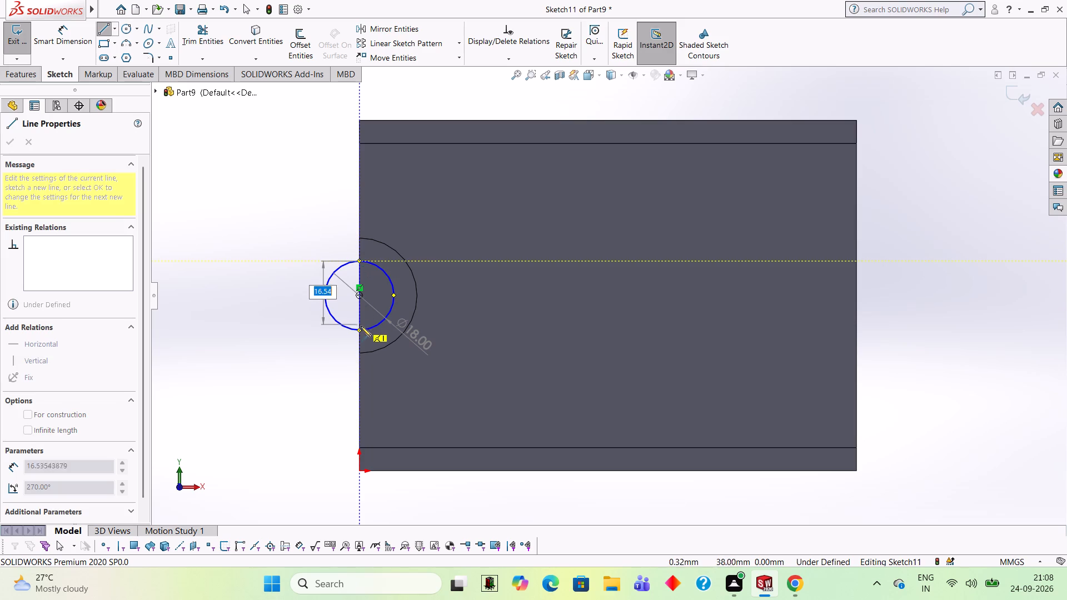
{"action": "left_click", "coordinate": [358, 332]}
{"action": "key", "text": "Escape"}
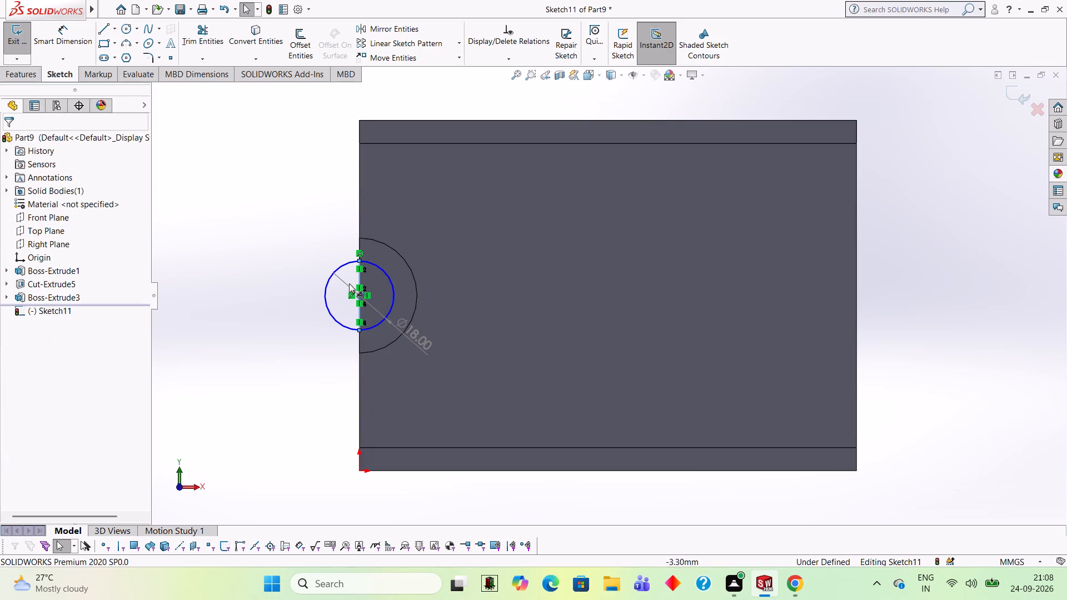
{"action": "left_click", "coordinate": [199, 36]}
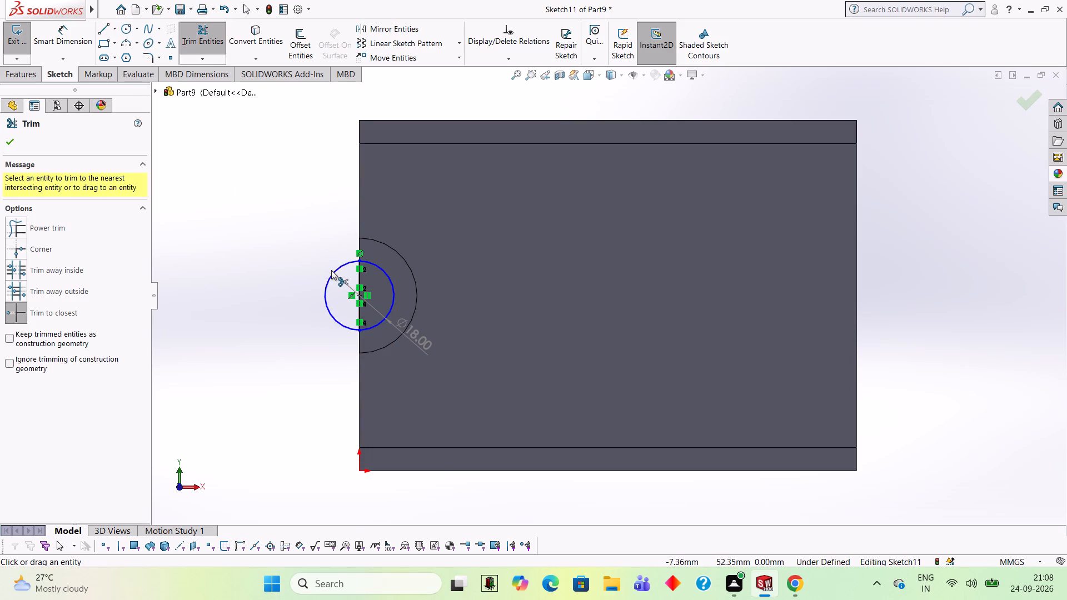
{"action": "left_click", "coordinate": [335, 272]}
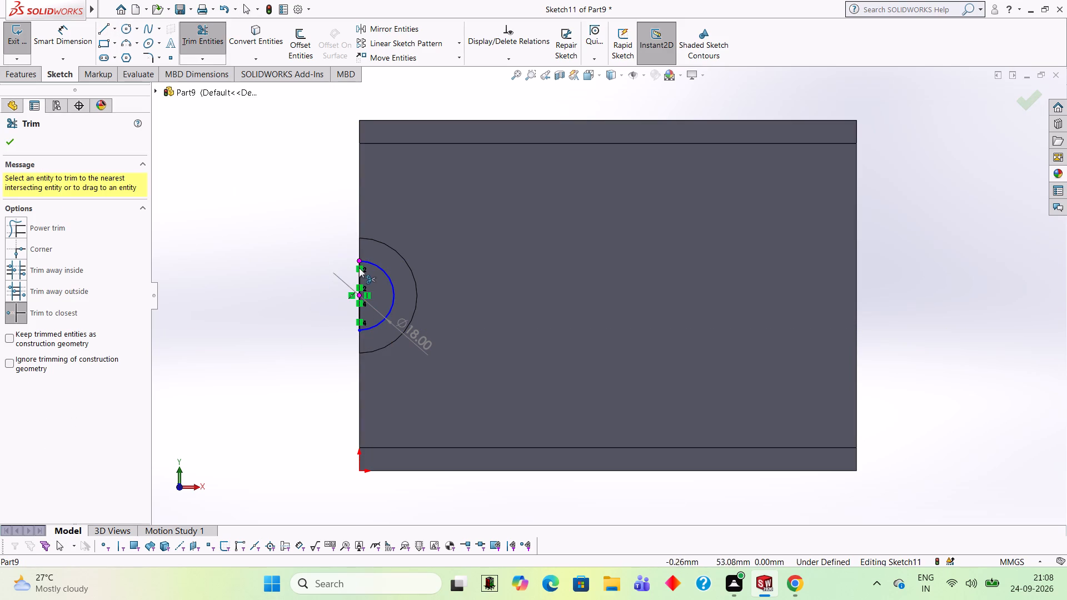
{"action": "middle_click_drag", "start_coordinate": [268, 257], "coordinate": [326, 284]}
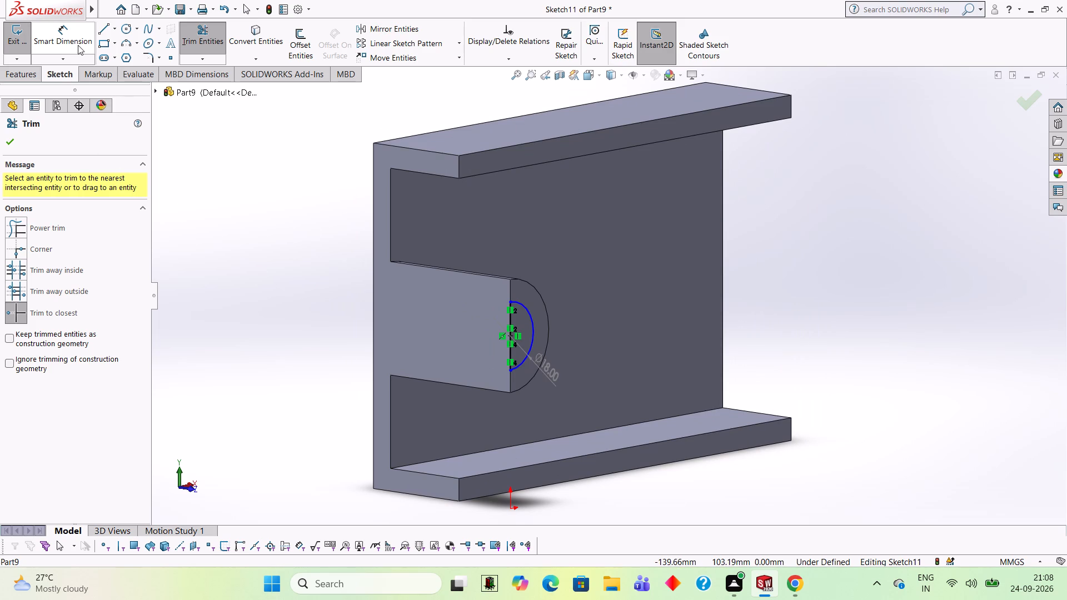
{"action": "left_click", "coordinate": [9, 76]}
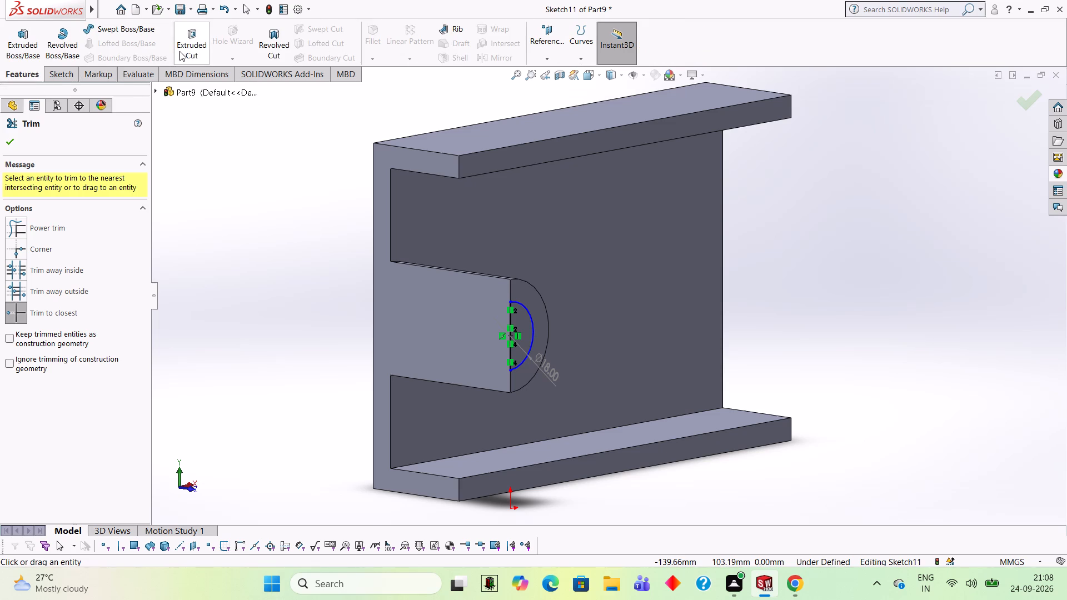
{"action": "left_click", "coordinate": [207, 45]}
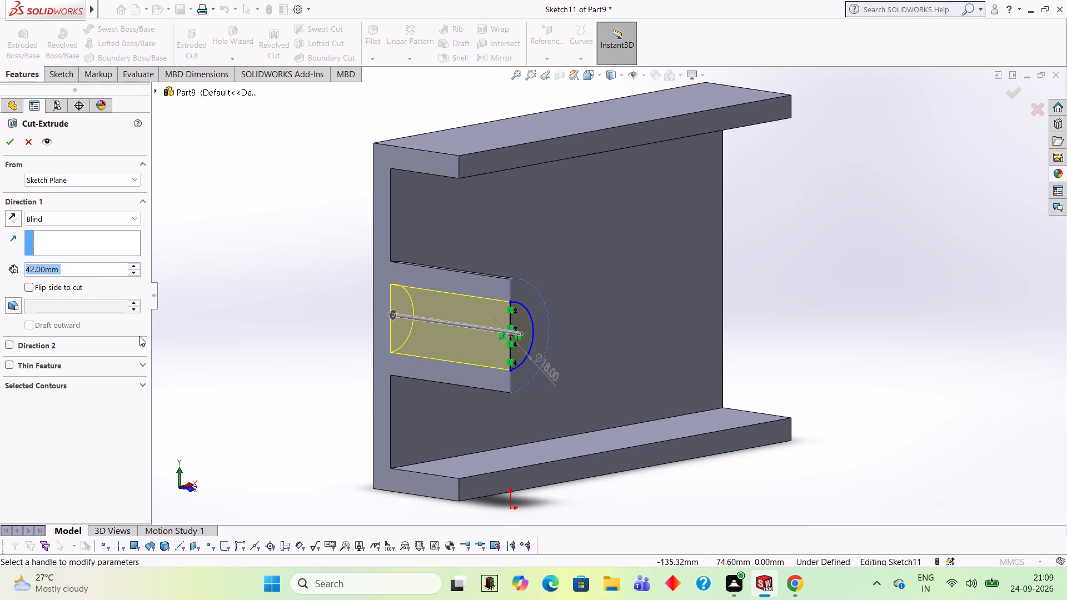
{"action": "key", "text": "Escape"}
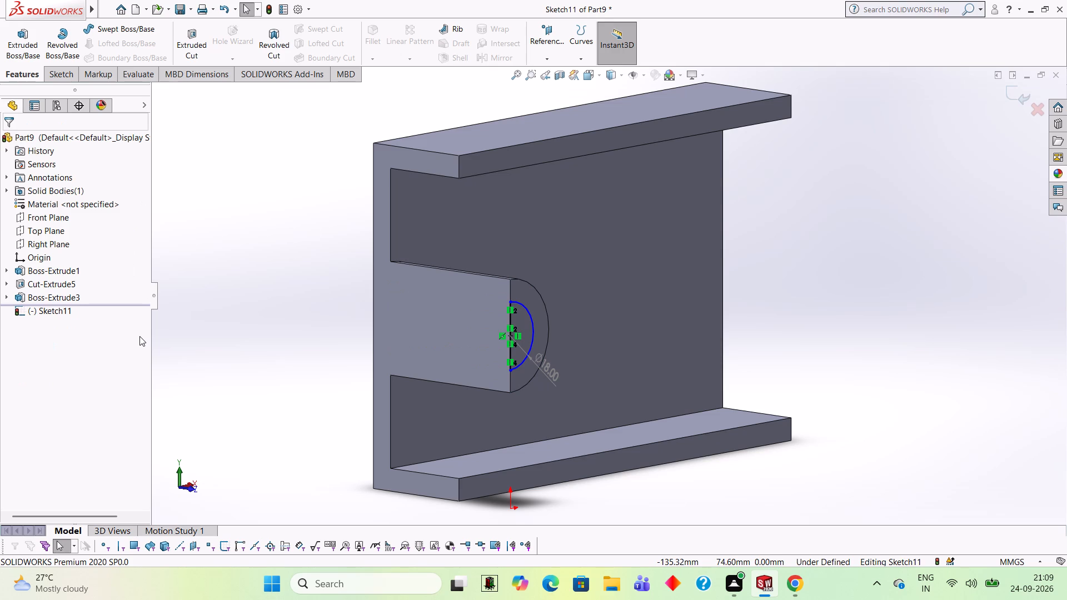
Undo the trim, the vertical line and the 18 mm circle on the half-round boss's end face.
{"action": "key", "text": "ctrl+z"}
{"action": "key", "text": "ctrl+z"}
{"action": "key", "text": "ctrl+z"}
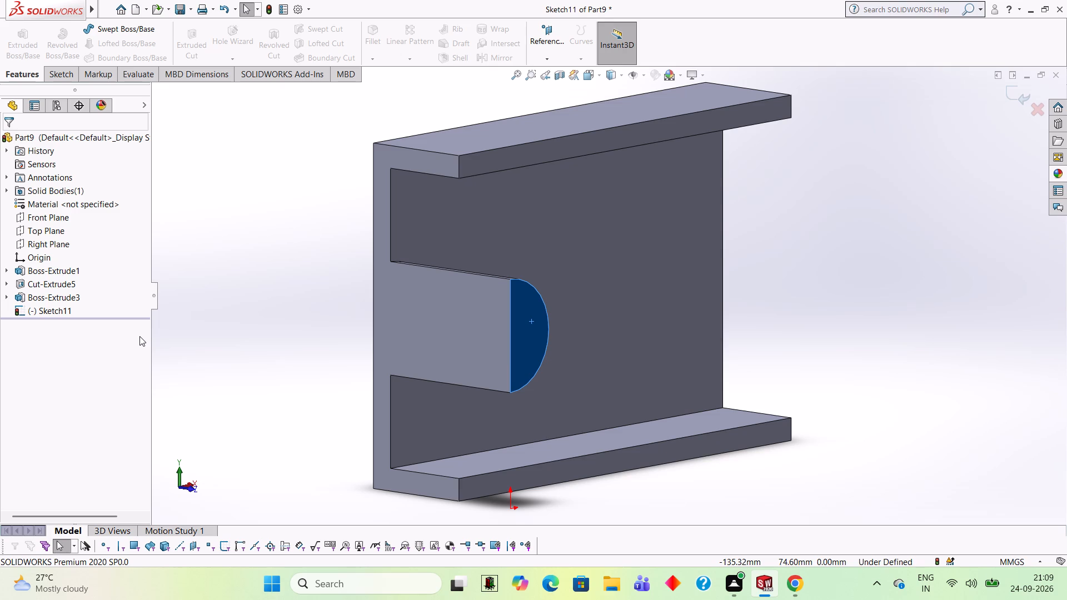
Undo the empty end-face sketch and the half-round boss extrusion, going back to the 30 mm half-circle sketch.
{"action": "key", "text": "ctrl+z"}
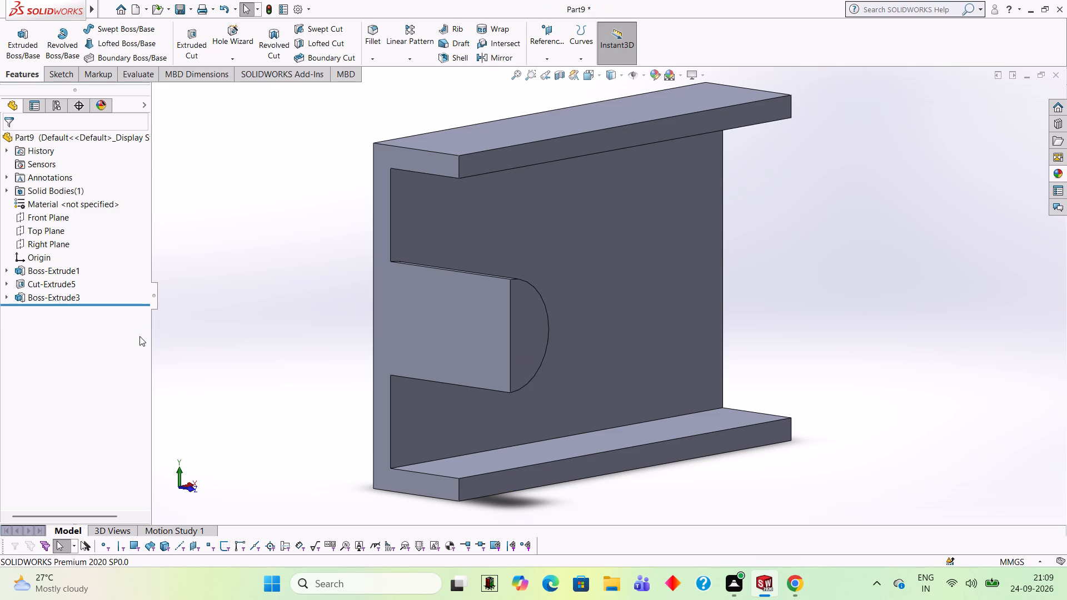
{"action": "key", "text": "ctrl+z"}
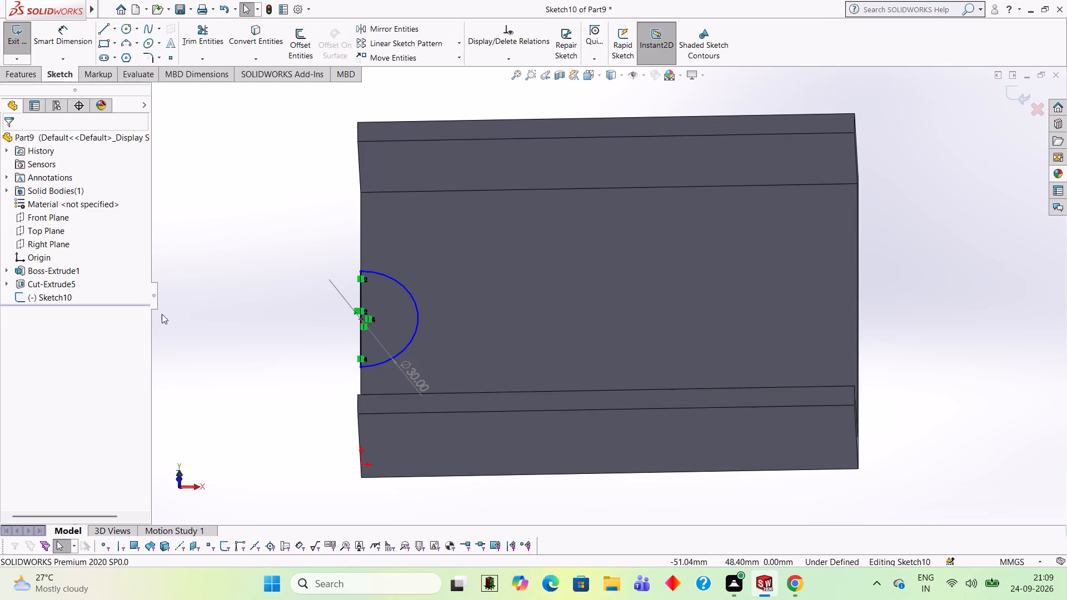
Extrude the 30 mm half-circle profile 36 mm blind from the channel floor as a boss, merging the result.
{"action": "left_click", "coordinate": [26, 79]}
{"action": "left_click", "coordinate": [29, 47]}
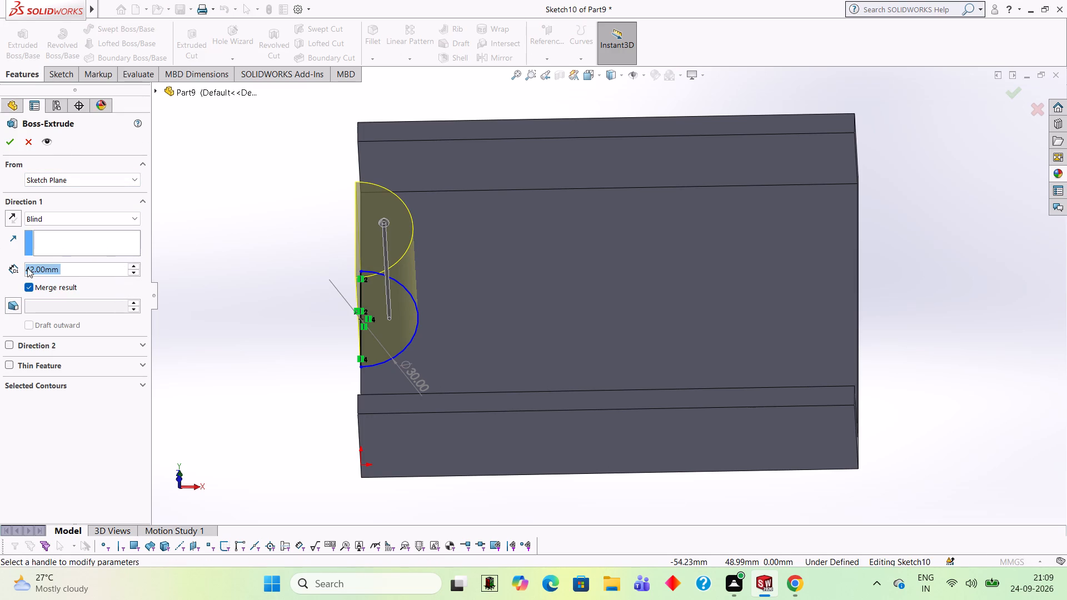
{"action": "left_click", "coordinate": [76, 270]}
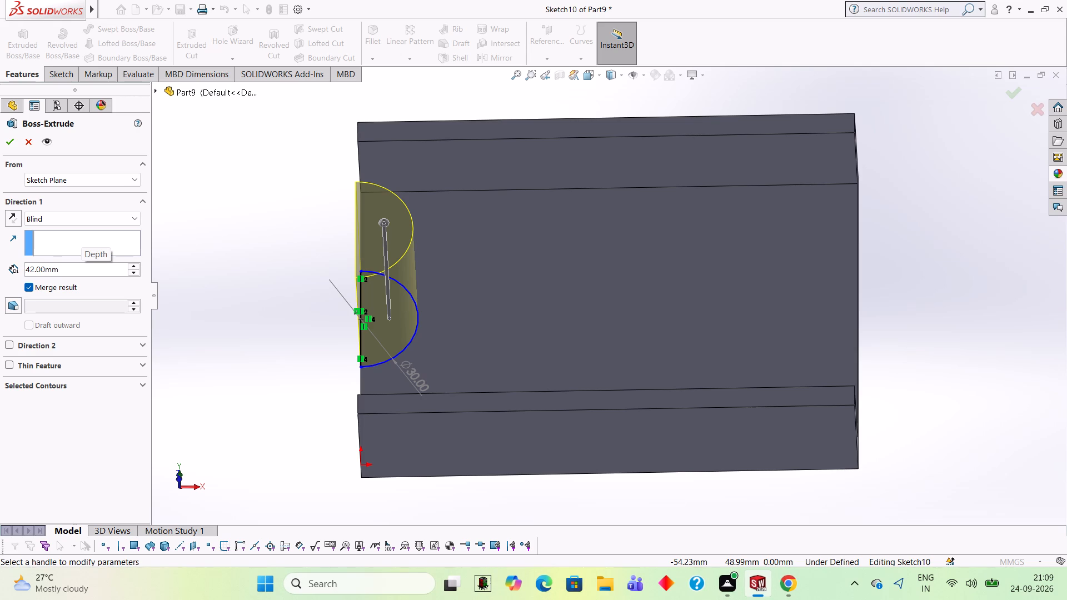
{"action": "key", "text": "BackSpace"}
{"action": "key", "text": "BackSpace"}
{"action": "key", "text": "BackSpace"}
{"action": "key", "text": "BackSpace"}
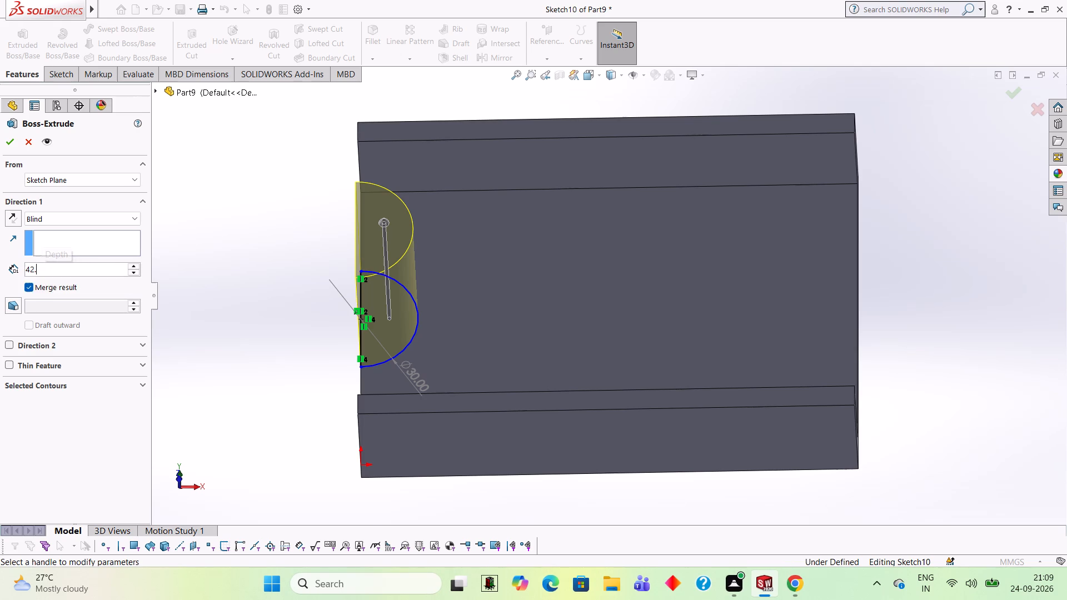
{"action": "key", "text": "BackSpace"}
{"action": "key", "text": "BackSpace"}
{"action": "key", "text": "BackSpace"}
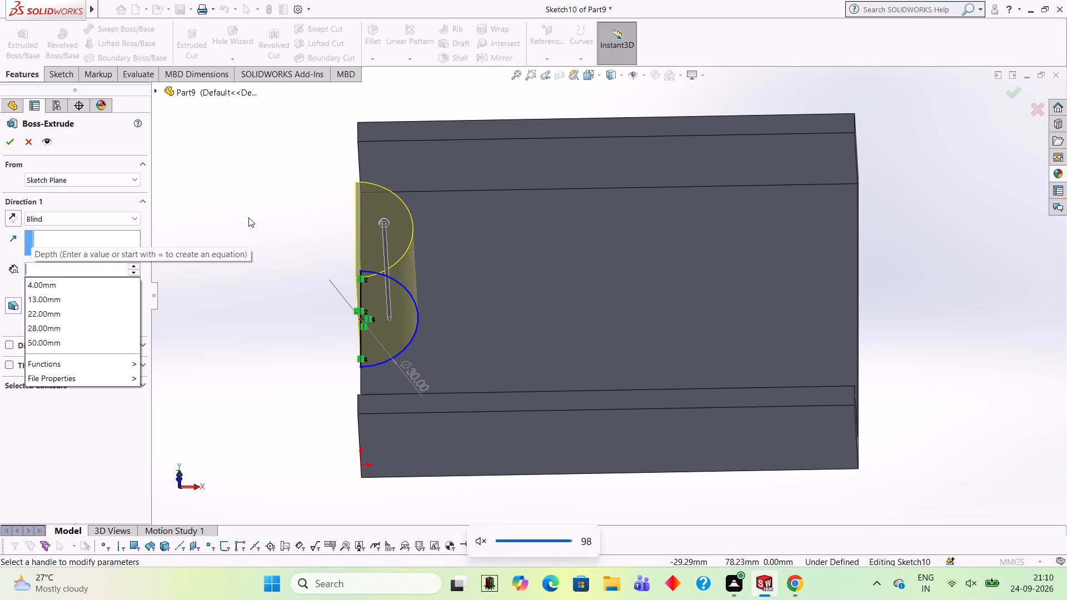
{"action": "middle_click_drag", "start_coordinate": [276, 314], "coordinate": [318, 334]}
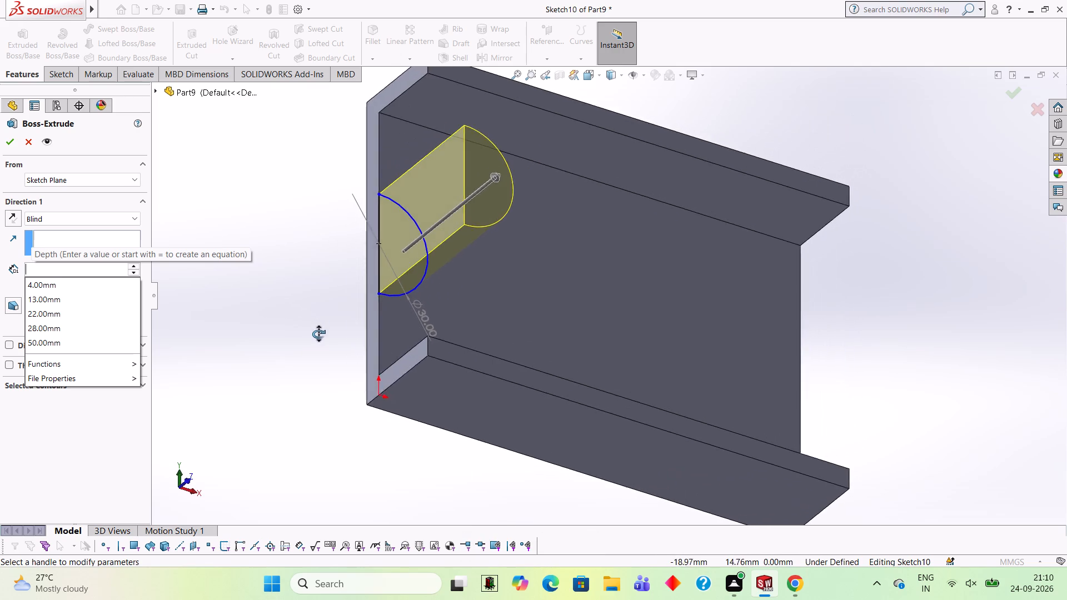
{"action": "middle_click_drag", "start_coordinate": [318, 334], "coordinate": [319, 335]}
{"action": "left_click", "coordinate": [78, 268]}
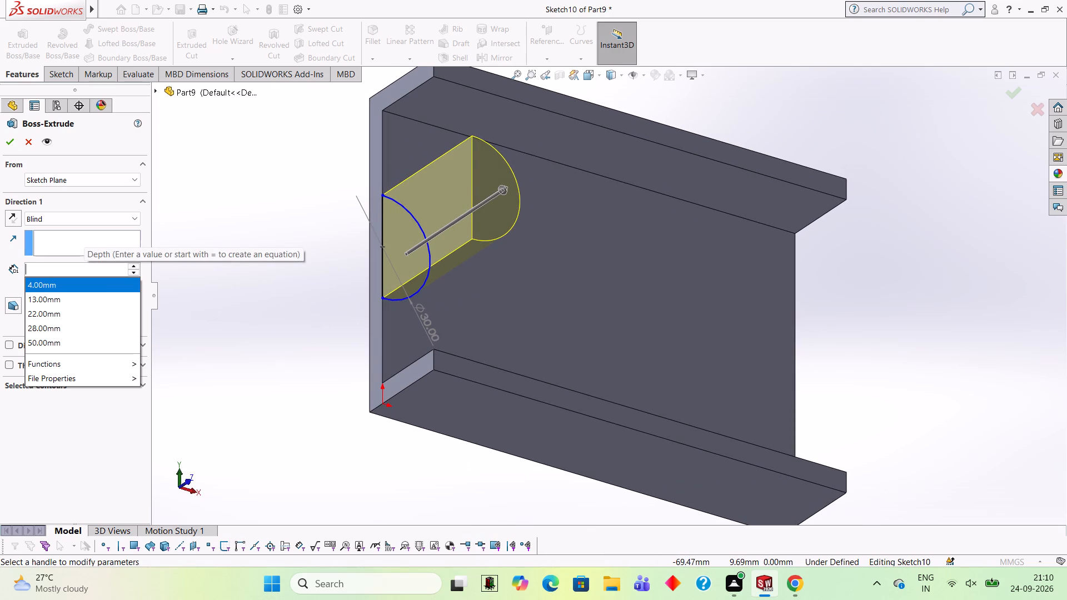
{"action": "type", "text": "36"}
{"action": "key", "text": "Return"}
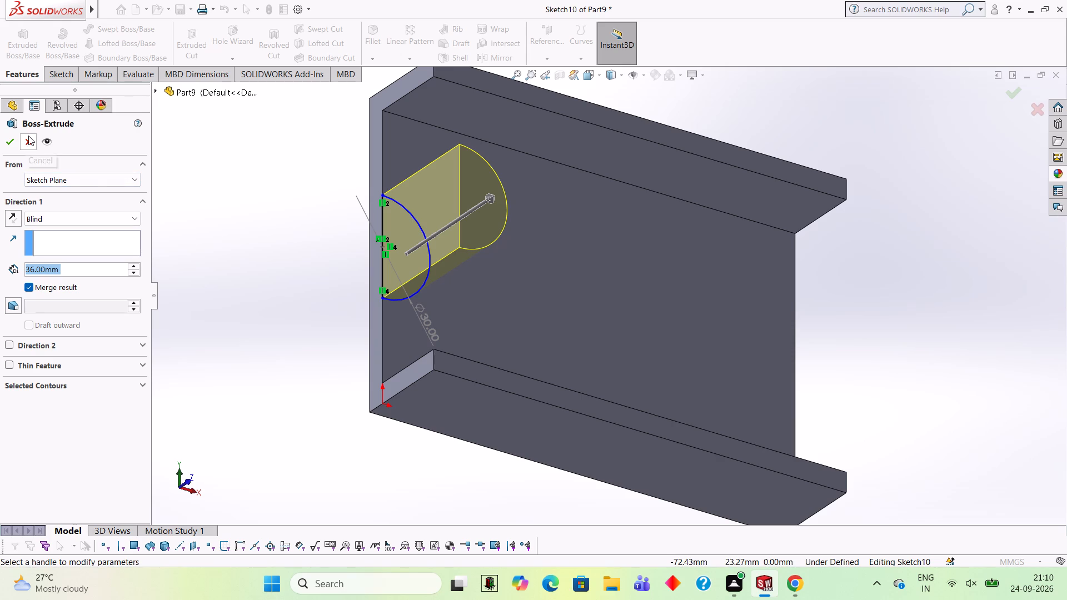
{"action": "left_click", "coordinate": [8, 139]}
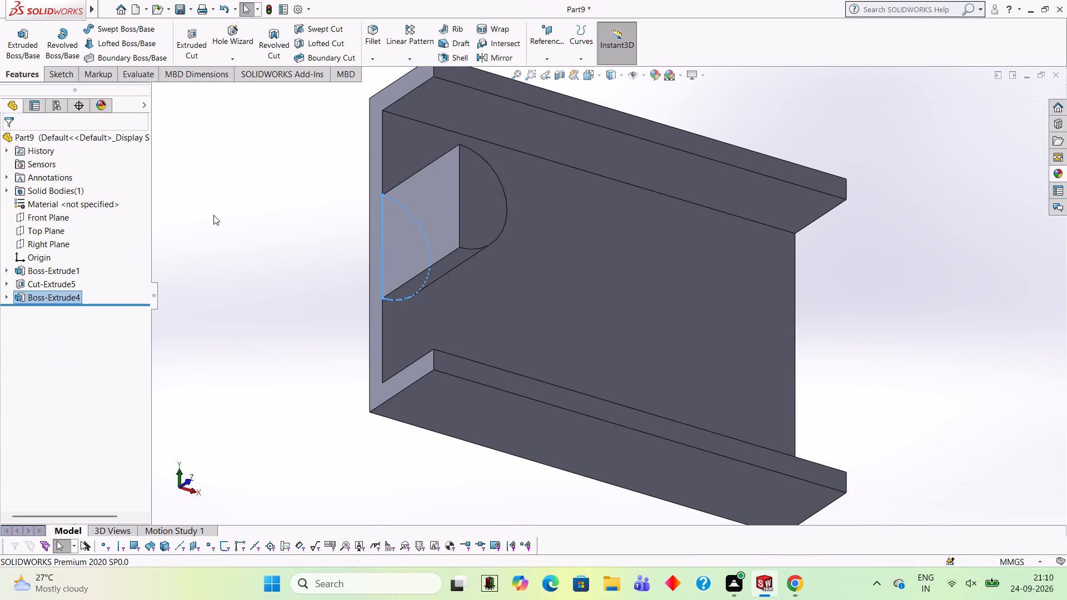
{"action": "left_click", "coordinate": [214, 215]}
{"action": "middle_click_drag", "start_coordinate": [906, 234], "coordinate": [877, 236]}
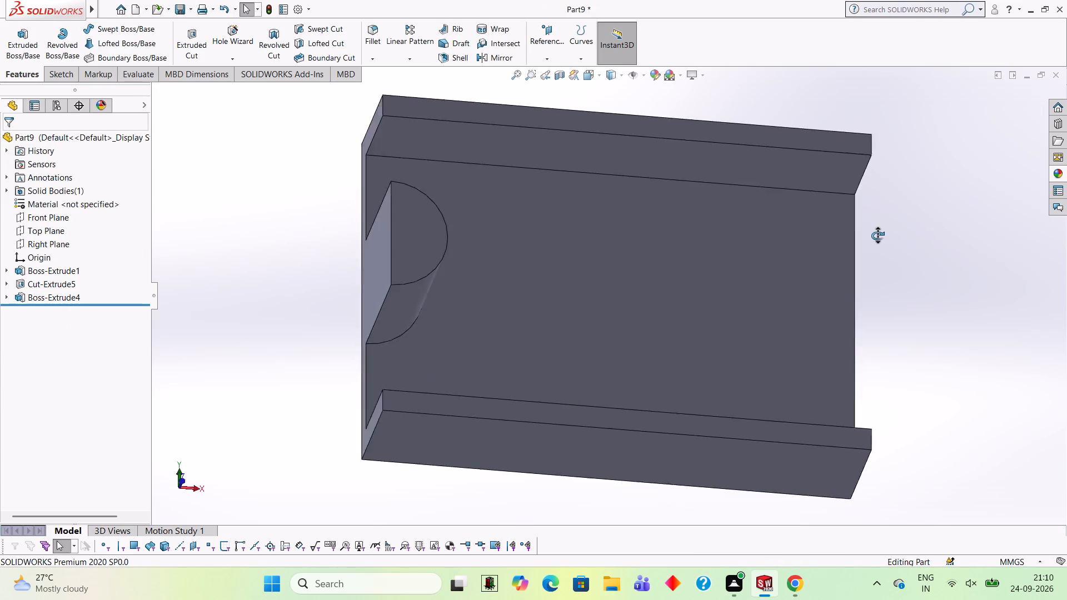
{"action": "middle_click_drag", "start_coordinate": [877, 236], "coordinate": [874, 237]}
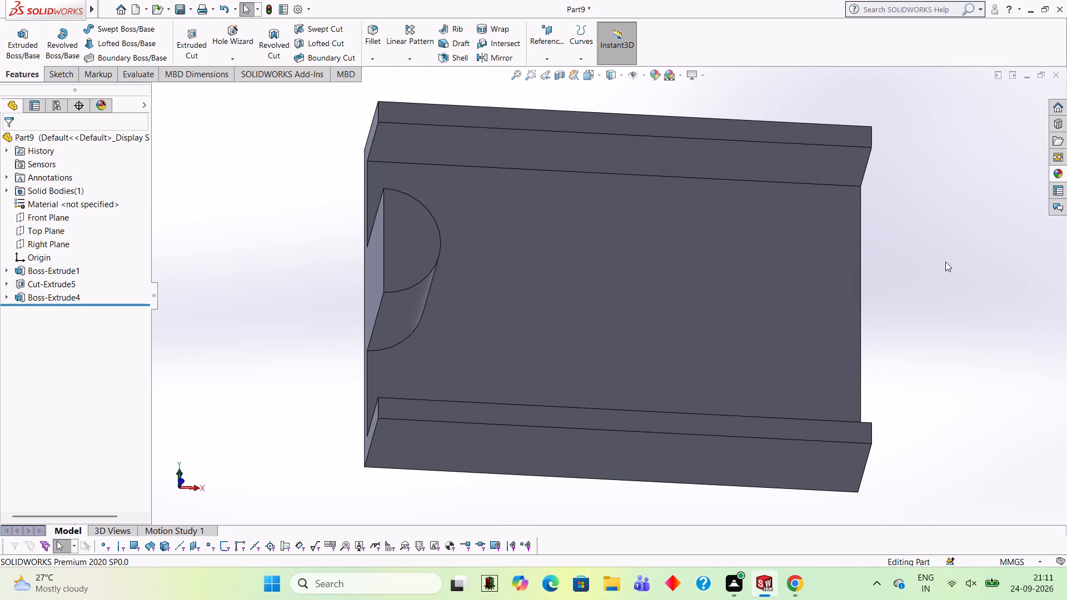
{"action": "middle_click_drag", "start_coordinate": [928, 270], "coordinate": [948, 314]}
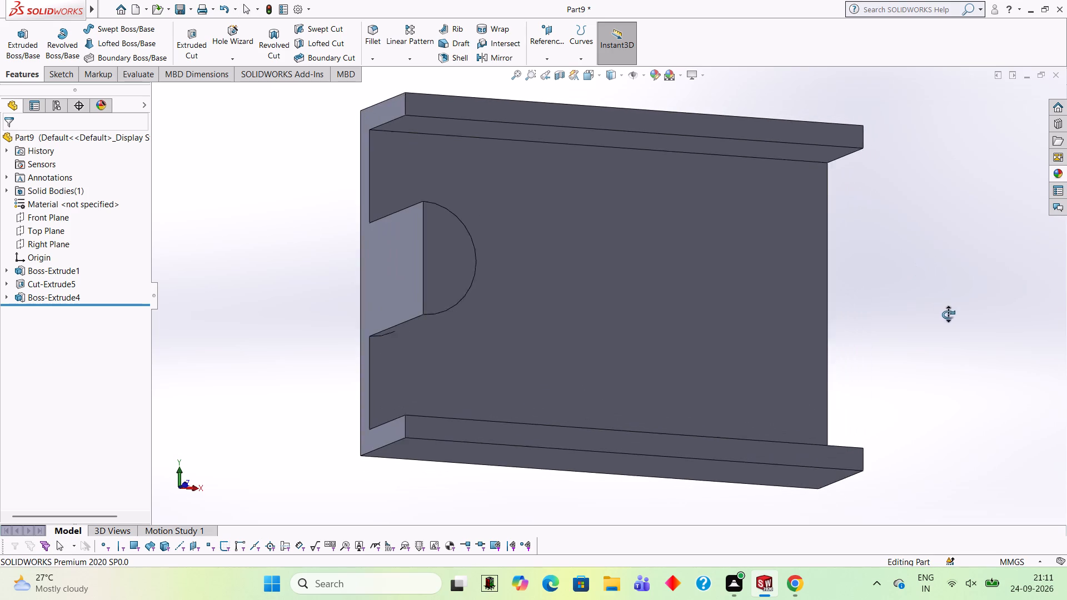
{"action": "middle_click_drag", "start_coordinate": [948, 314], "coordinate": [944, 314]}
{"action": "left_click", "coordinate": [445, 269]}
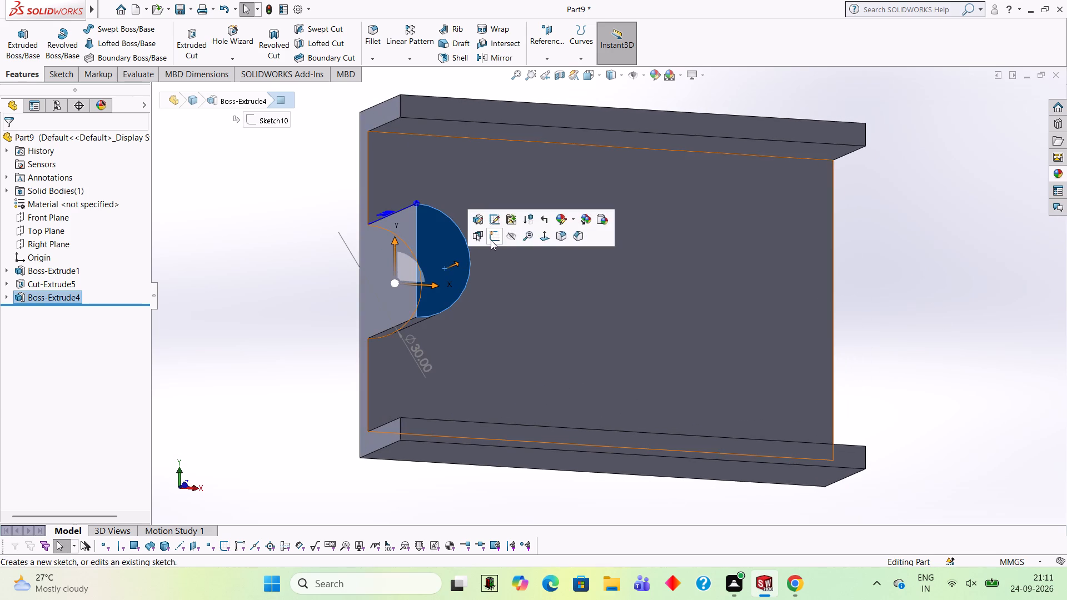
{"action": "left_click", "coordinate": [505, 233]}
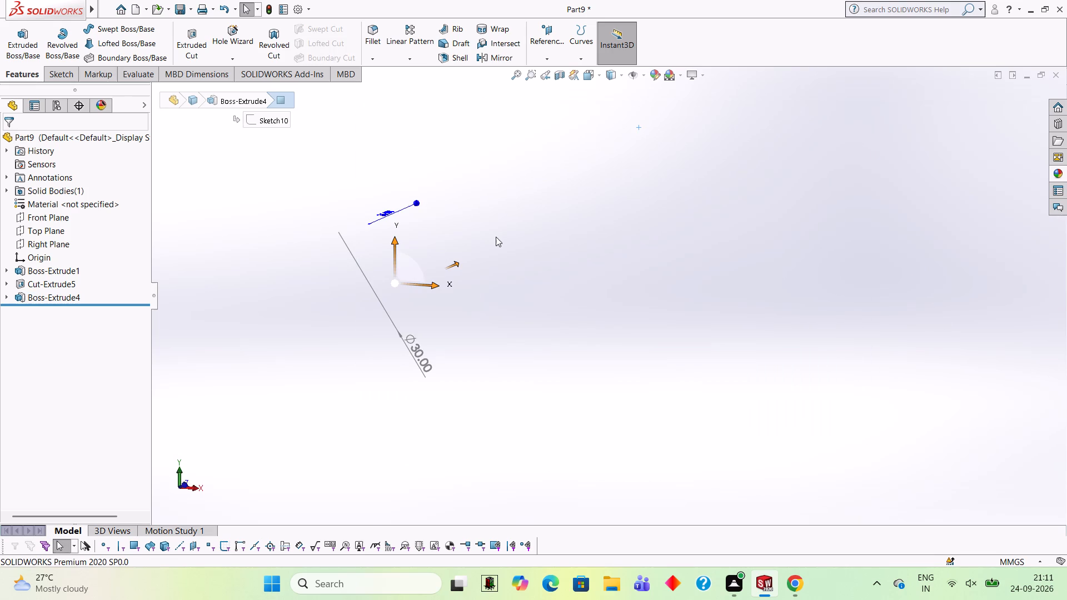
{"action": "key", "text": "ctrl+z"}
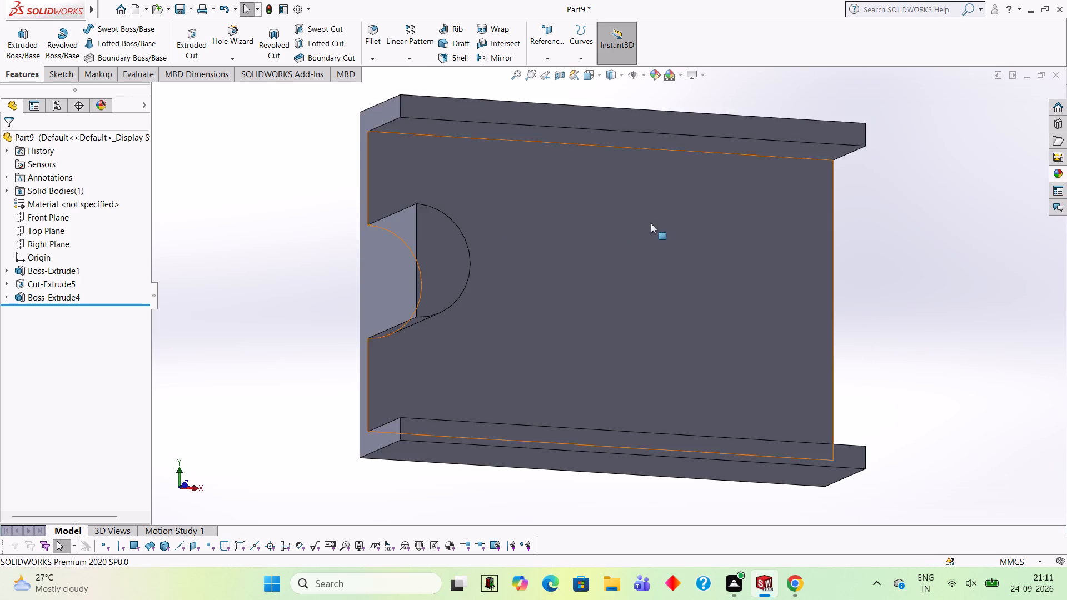
Sketch an 18 mm diameter half circle on the boss's end face, centred on its straight edge, closed by a vertical line, outer half trimmed.
{"action": "left_click", "coordinate": [452, 234]}
{"action": "left_click", "coordinate": [497, 204]}
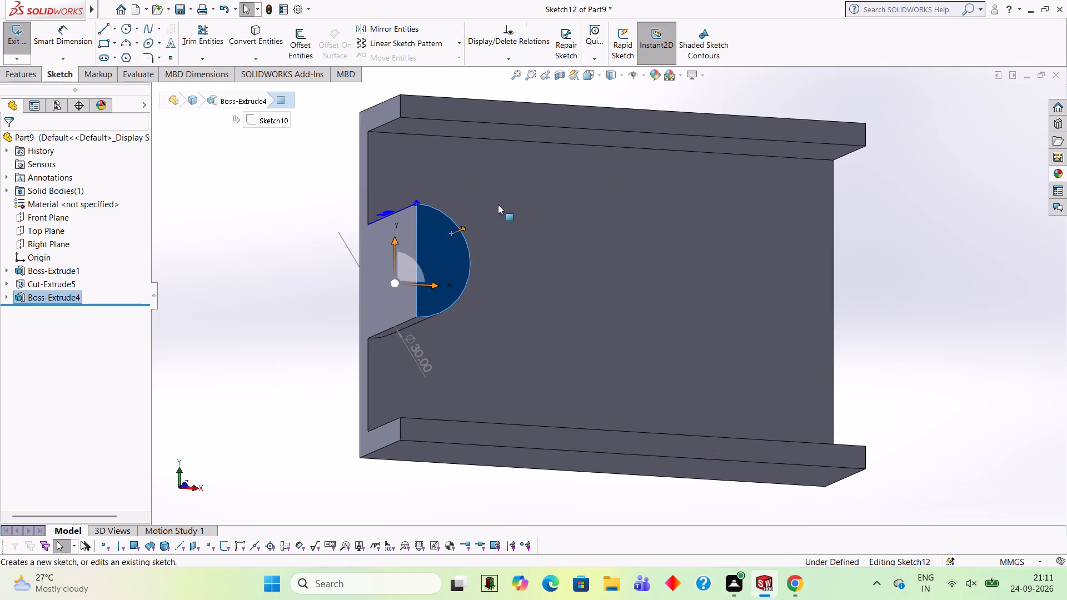
{"action": "key", "text": "ctrl+8"}
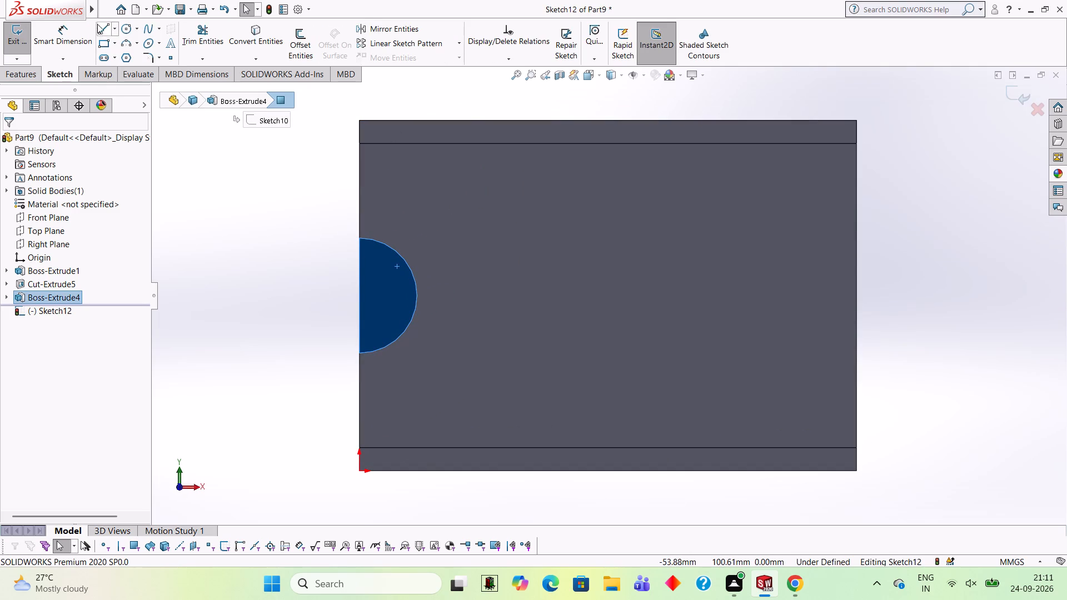
{"action": "left_click", "coordinate": [126, 28]}
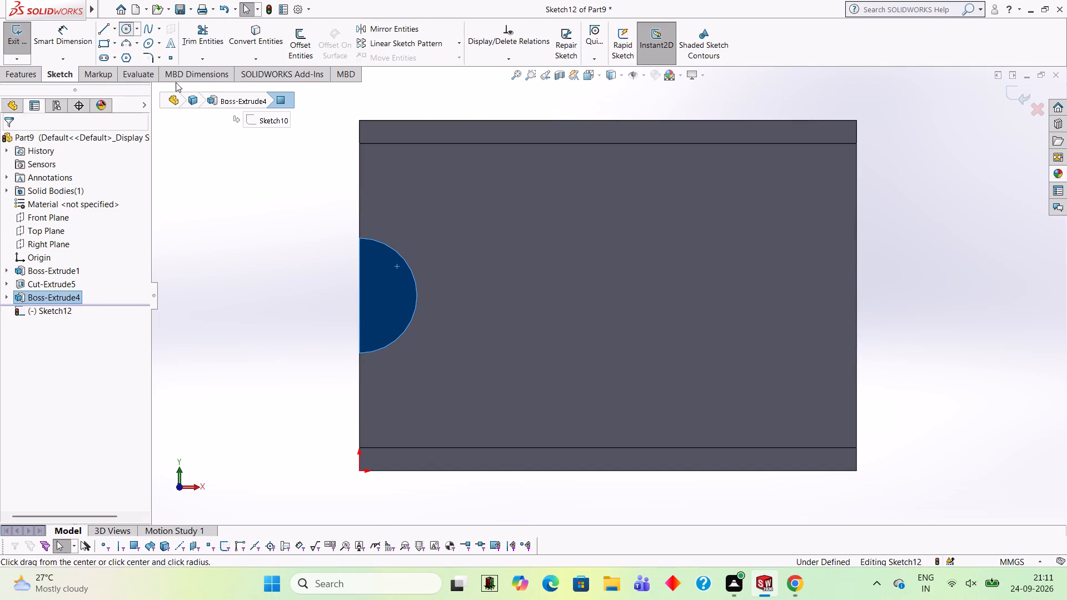
{"action": "left_click", "coordinate": [357, 296]}
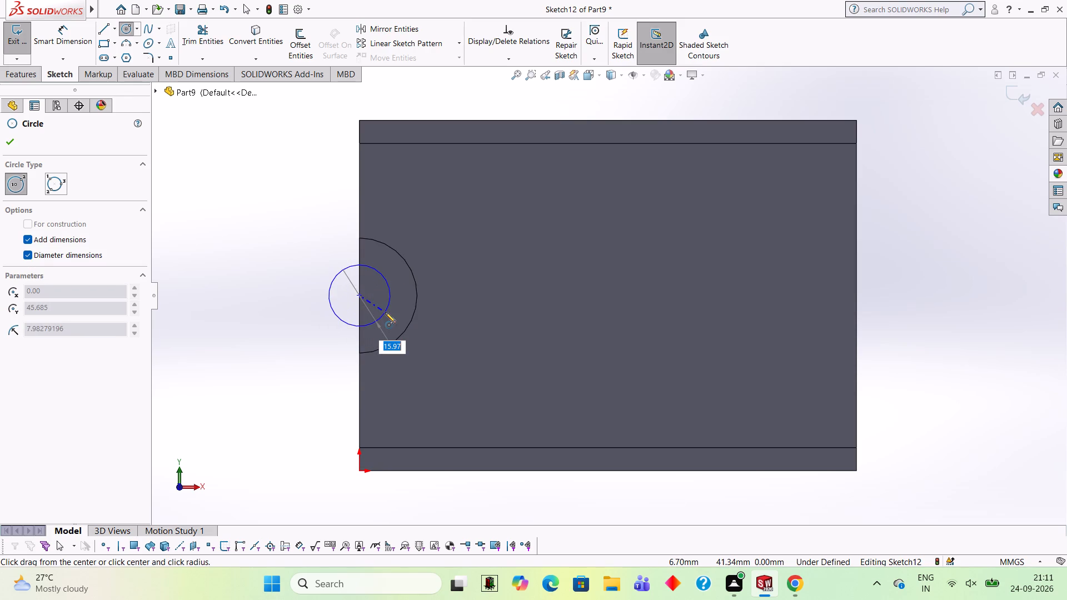
{"action": "type", "text": "18"}
{"action": "key", "text": "Return"}
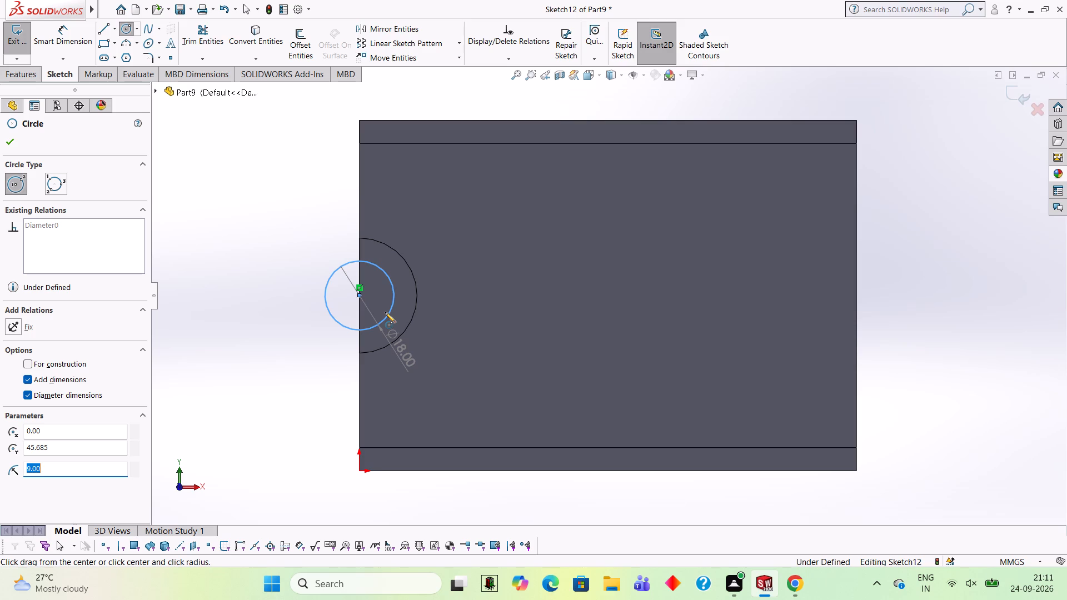
{"action": "left_click", "coordinate": [106, 24]}
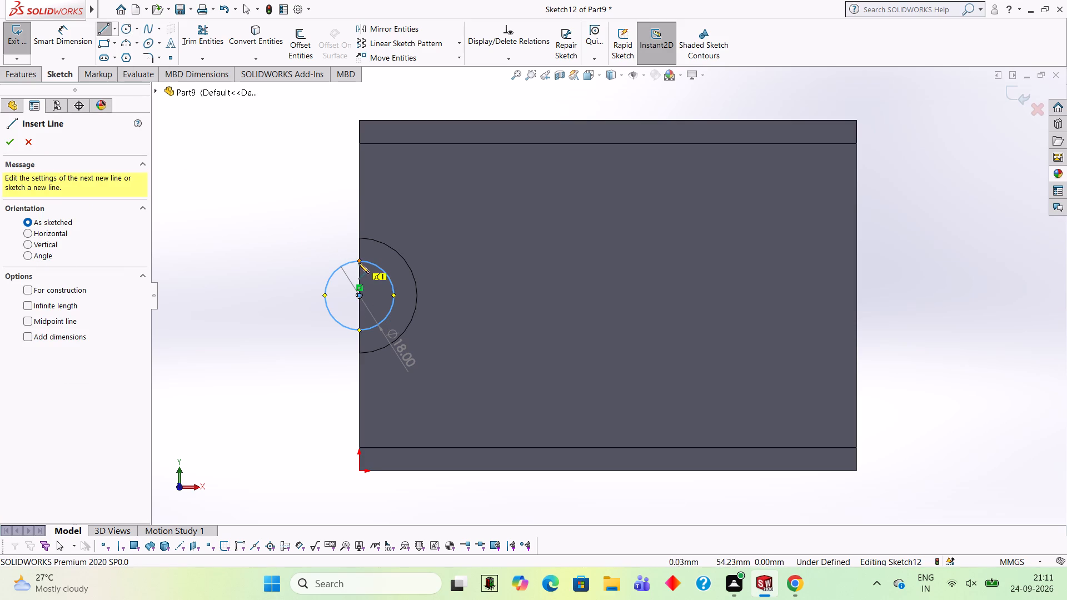
{"action": "left_click", "coordinate": [359, 263]}
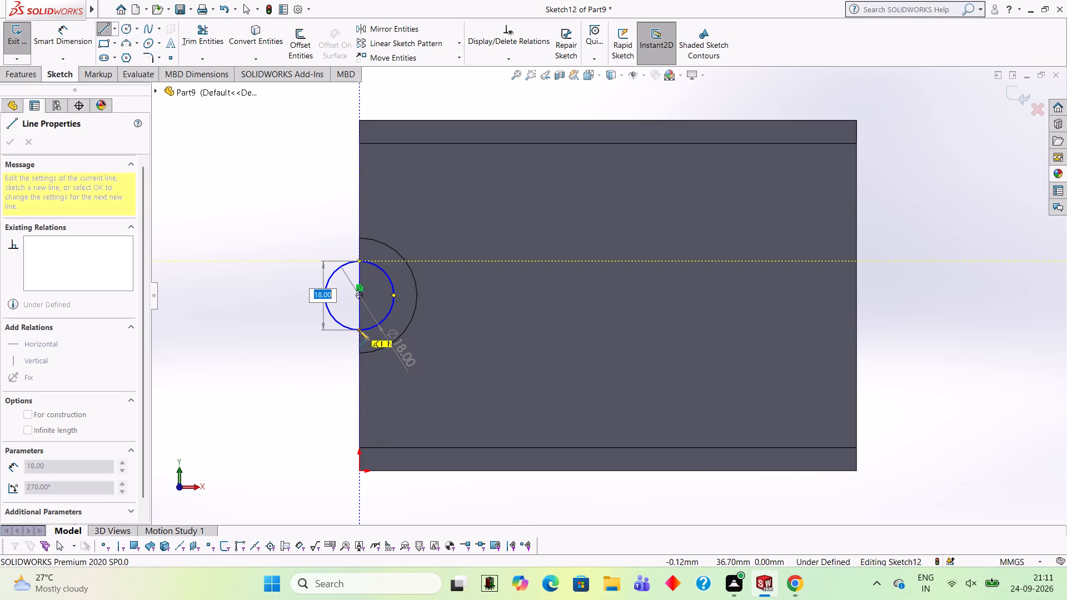
{"action": "left_click", "coordinate": [359, 330]}
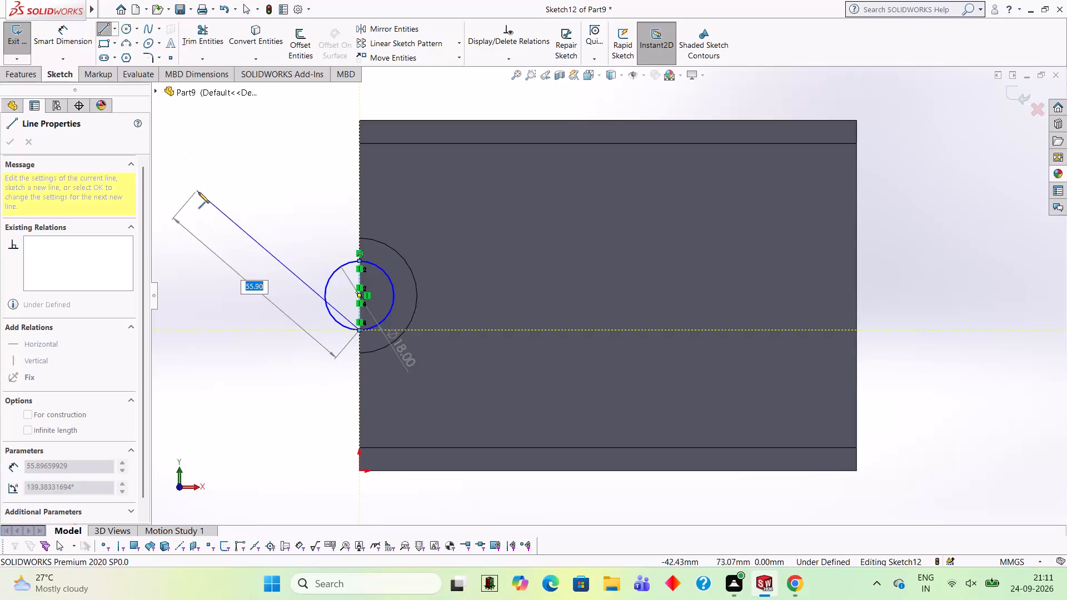
{"action": "left_click", "coordinate": [199, 43]}
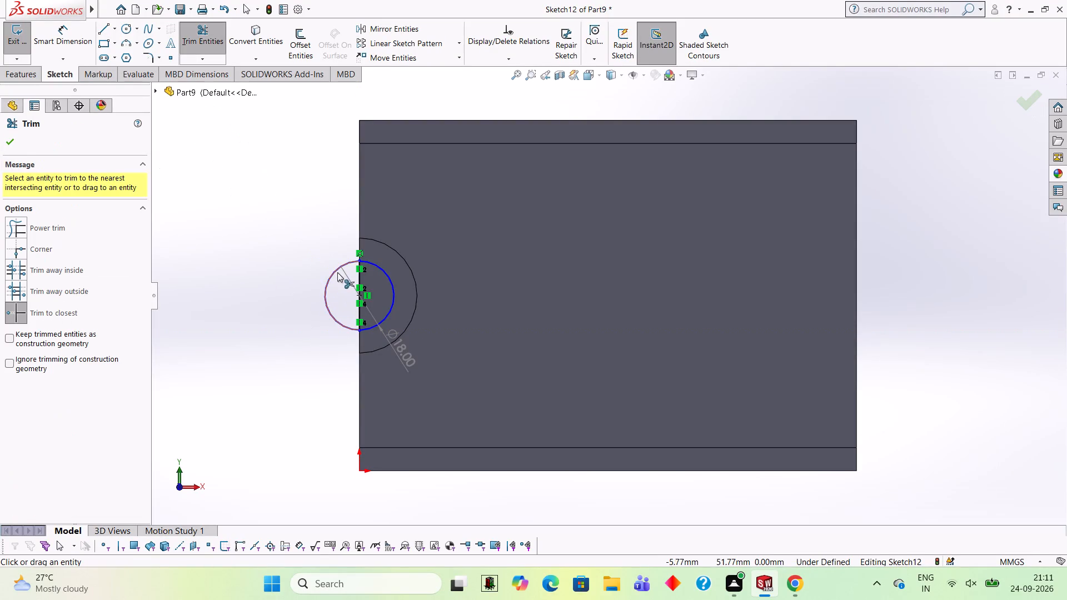
{"action": "left_click", "coordinate": [335, 272]}
Cut-extrude the 18 mm half-circle profile 42 mm blind through the half-round boss and the channel floor.
{"action": "middle_click_drag", "start_coordinate": [326, 259], "coordinate": [362, 262]}
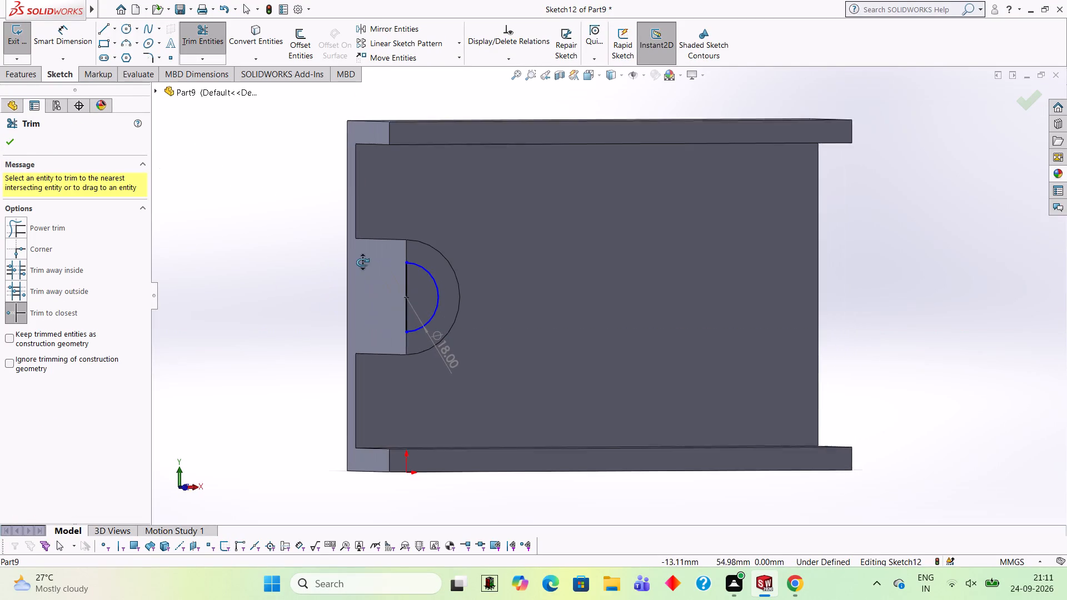
{"action": "middle_click_drag", "start_coordinate": [362, 262], "coordinate": [365, 262]}
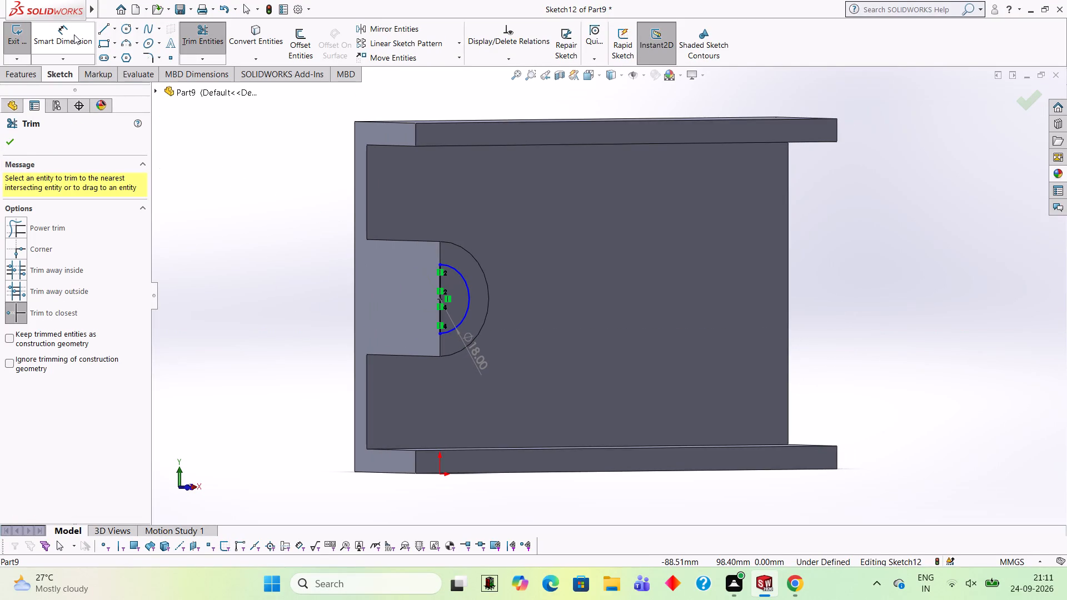
{"action": "left_click", "coordinate": [32, 69]}
{"action": "left_click", "coordinate": [188, 45]}
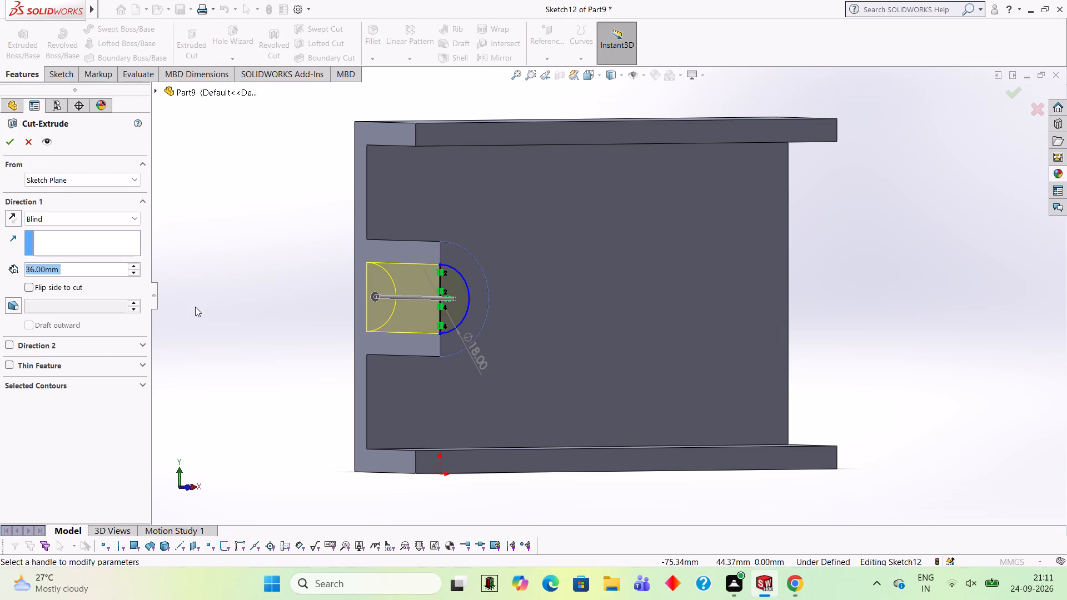
{"action": "type", "text": "42"}
{"action": "key", "text": "Return"}
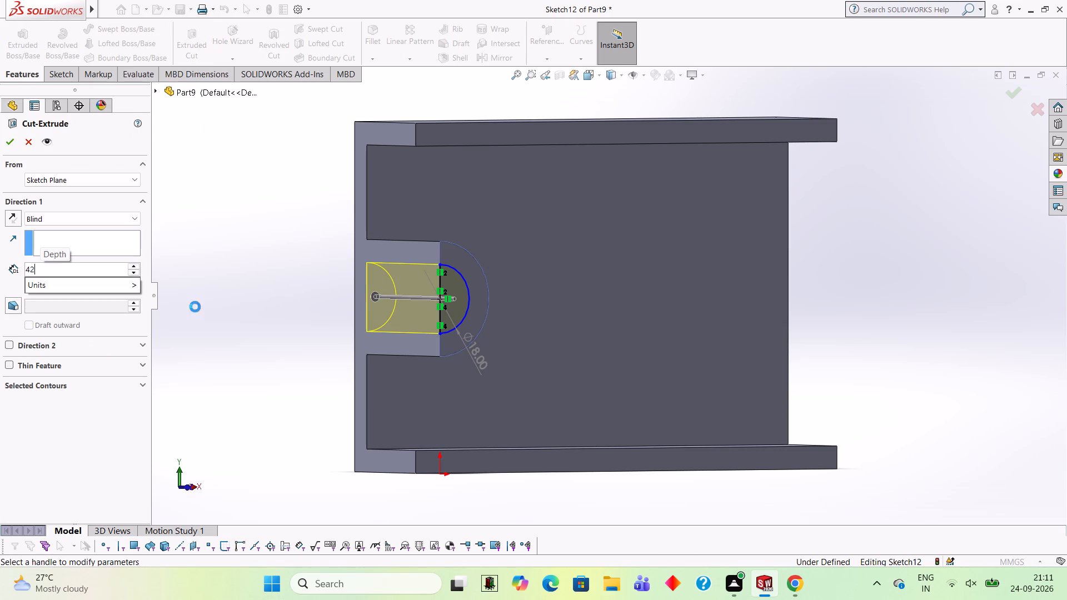
{"action": "middle_click_drag", "start_coordinate": [227, 274], "coordinate": [277, 273]}
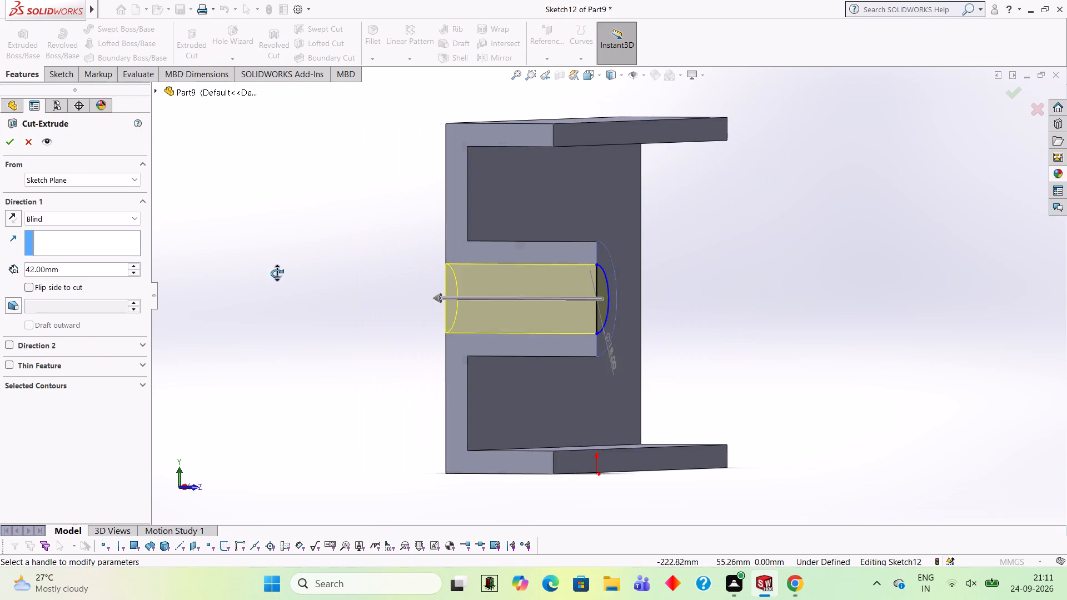
{"action": "middle_click_drag", "start_coordinate": [277, 273], "coordinate": [277, 273]}
{"action": "left_click", "coordinate": [9, 147]}
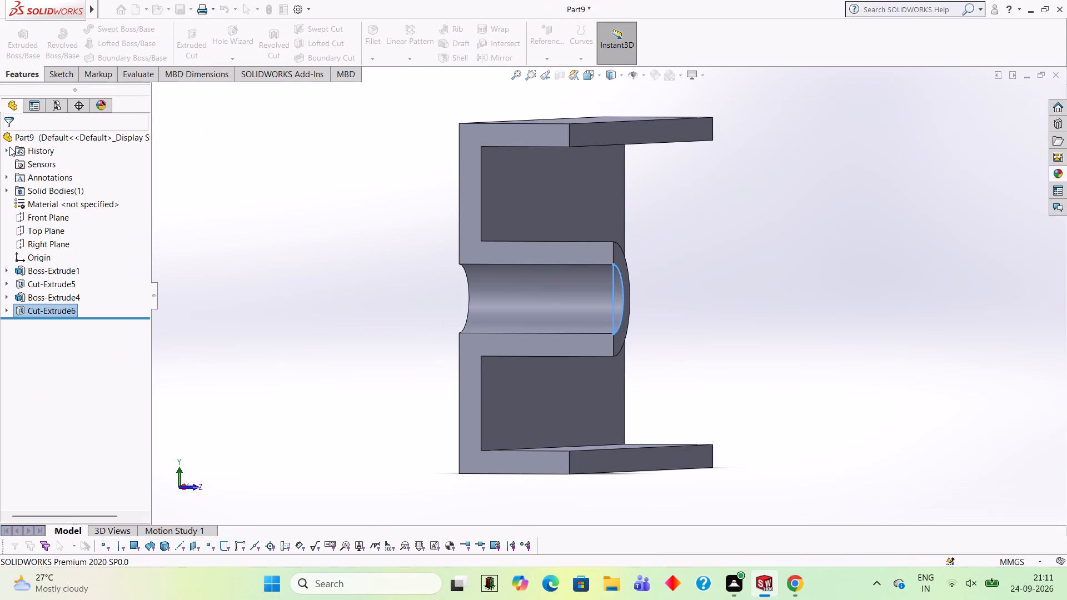
{"action": "left_click", "coordinate": [223, 227]}
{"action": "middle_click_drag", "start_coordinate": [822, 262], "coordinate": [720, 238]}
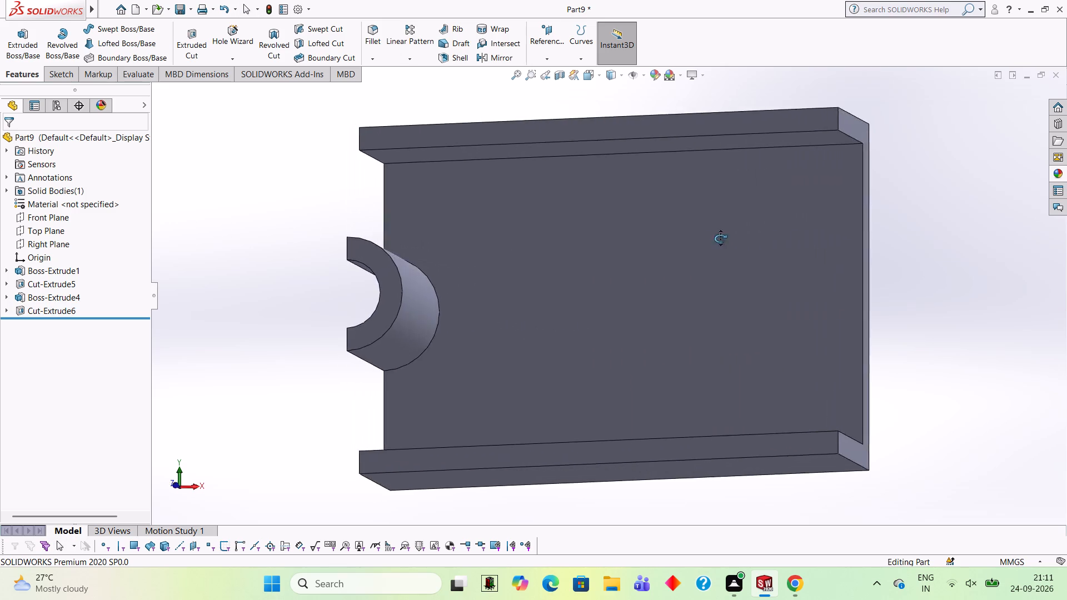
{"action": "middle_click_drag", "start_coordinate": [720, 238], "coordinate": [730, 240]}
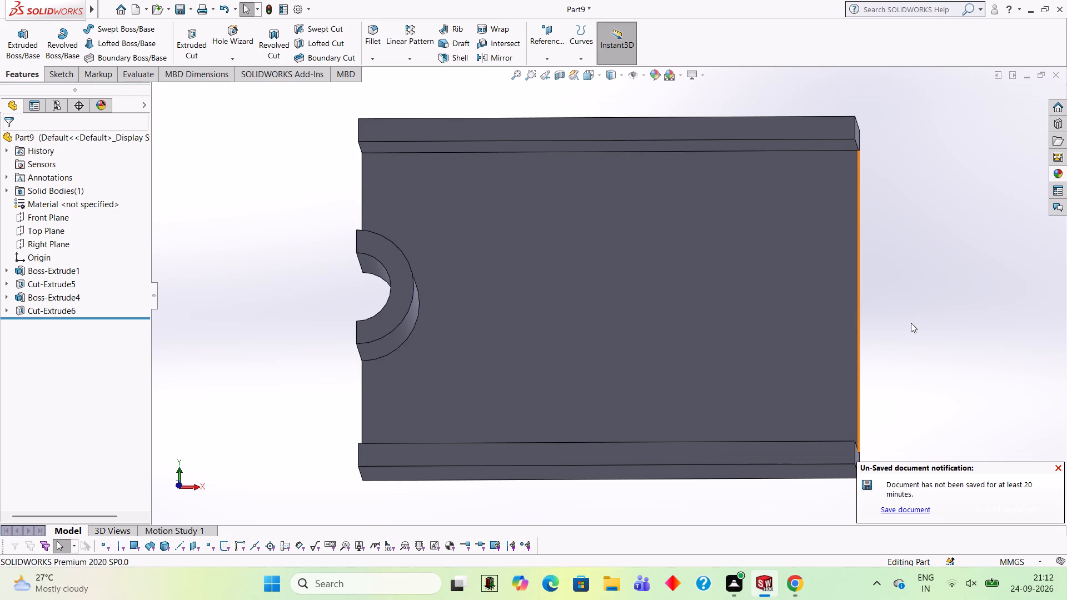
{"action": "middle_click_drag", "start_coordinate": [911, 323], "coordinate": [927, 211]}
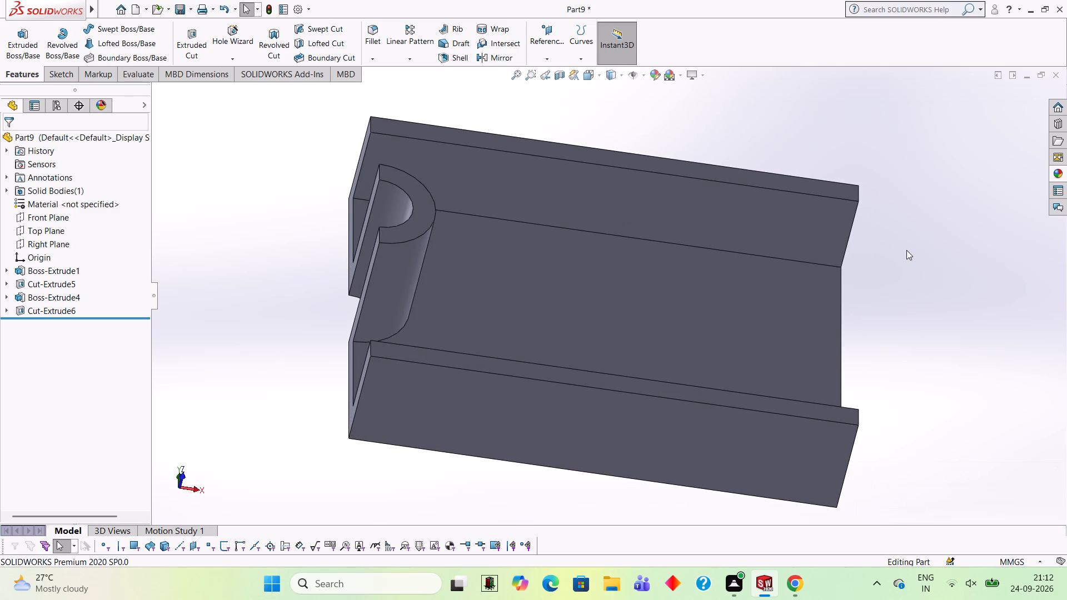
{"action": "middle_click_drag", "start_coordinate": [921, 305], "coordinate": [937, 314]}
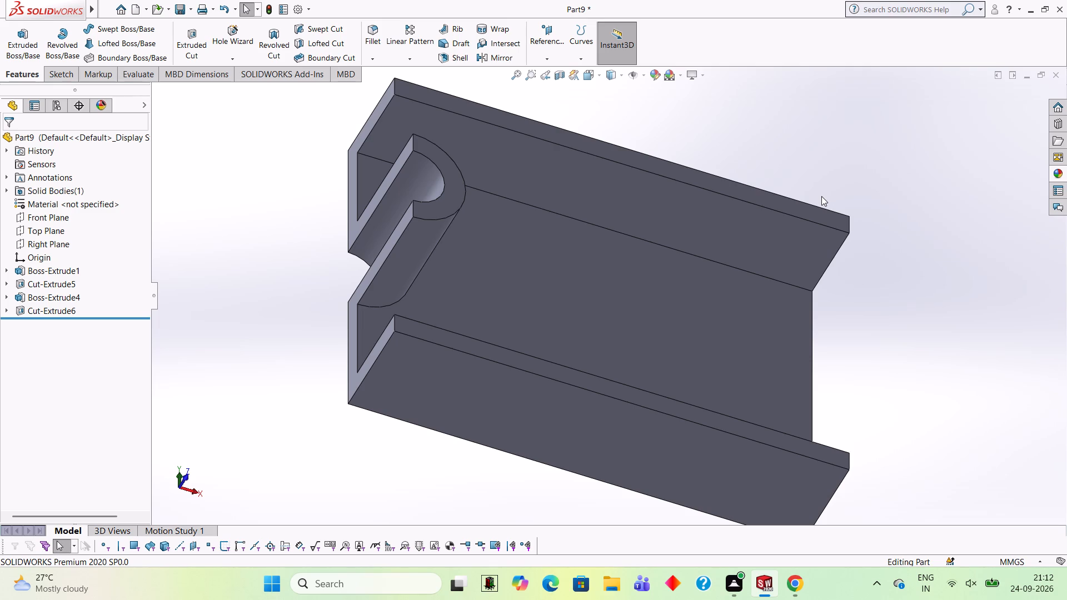
Undo the half-round bore cut, its sketch, the boss extrusion and the 30 mm half-circle profile, and leave the emptied floor sketch.
{"action": "key", "text": "ctrl+z"}
{"action": "key", "text": "ctrl+z"}
{"action": "key", "text": "ctrl+z"}
{"action": "key", "text": "ctrl+z"}
{"action": "key", "text": "ctrl+z"}
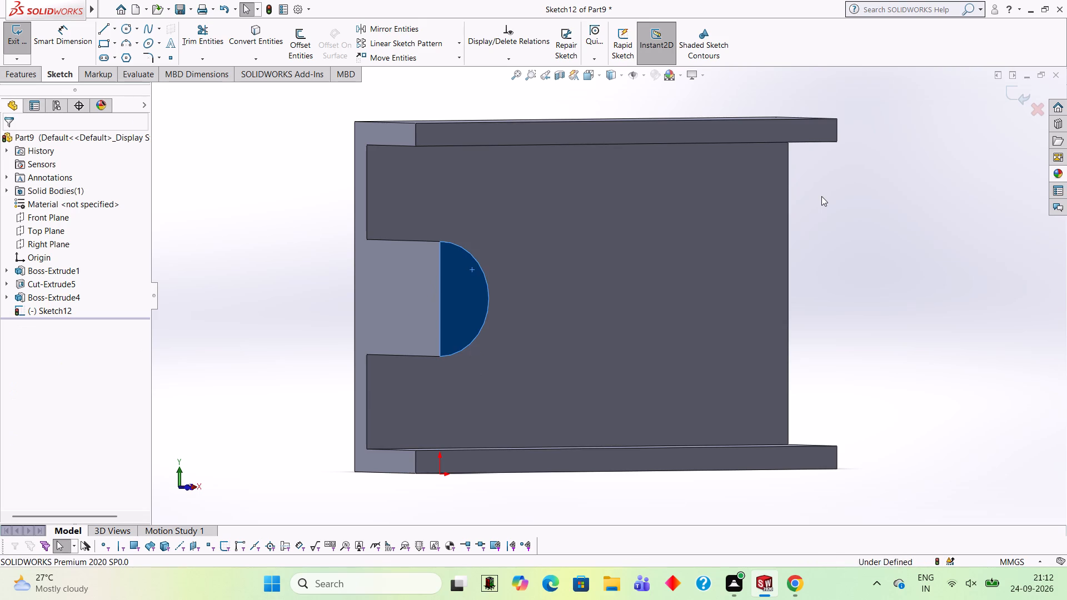
{"action": "key", "text": "ctrl+z"}
{"action": "key", "text": "ctrl+z"}
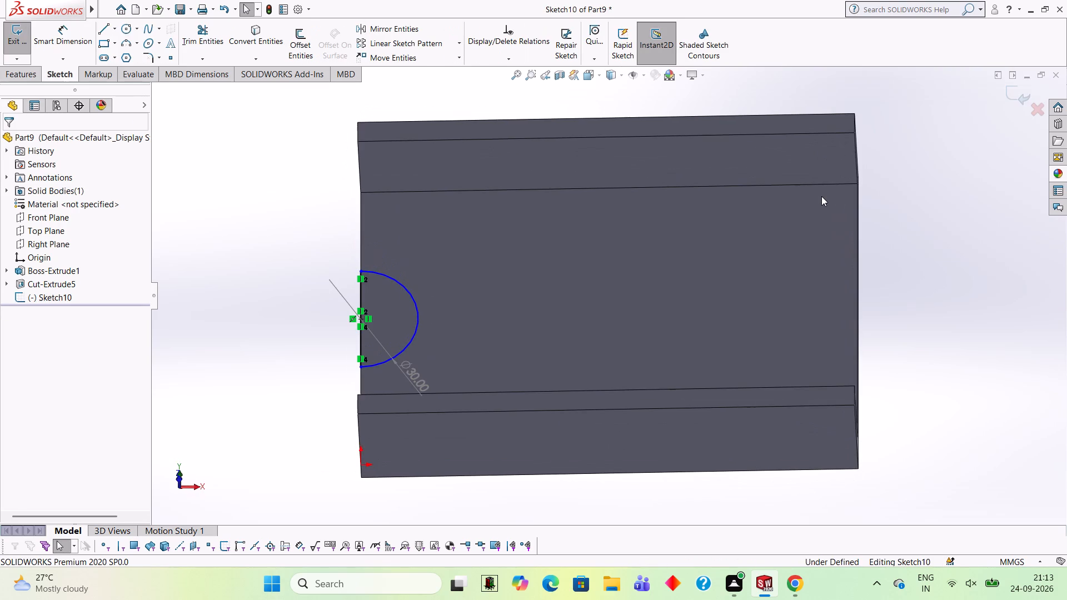
{"action": "key", "text": "ctrl+z"}
{"action": "key", "text": "ctrl+z"}
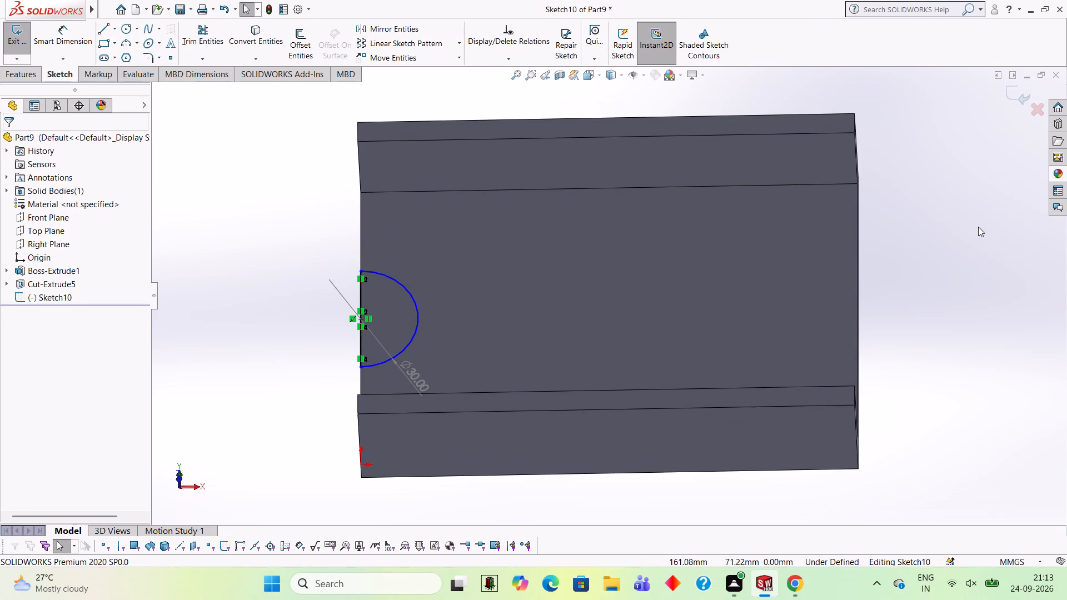
{"action": "key", "text": "ctrl+z"}
{"action": "key", "text": "ctrl+z"}
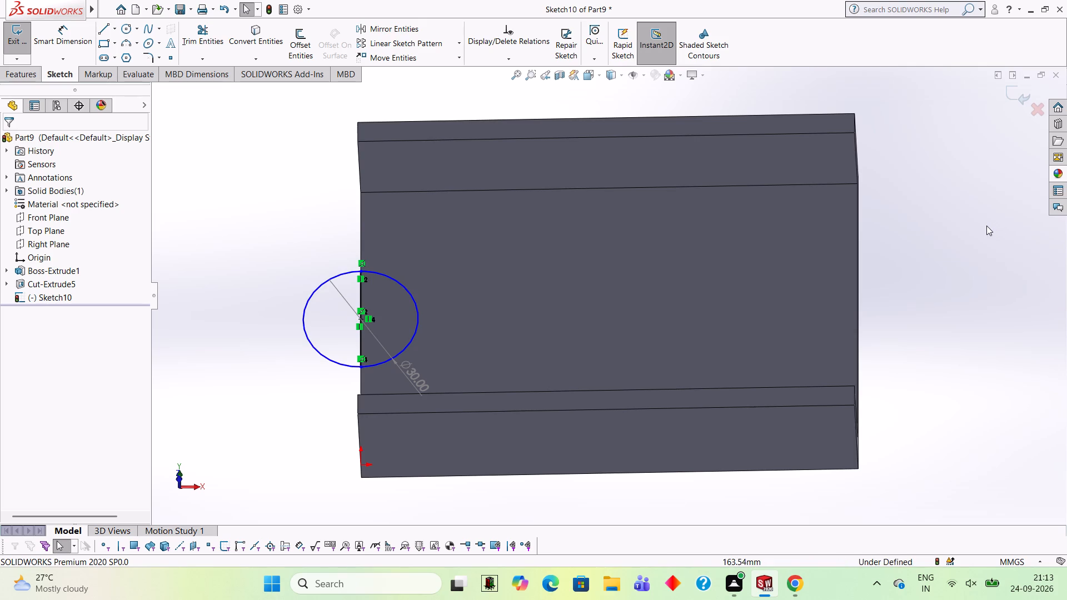
{"action": "key", "text": "ctrl+z"}
{"action": "key", "text": "ctrl+z"}
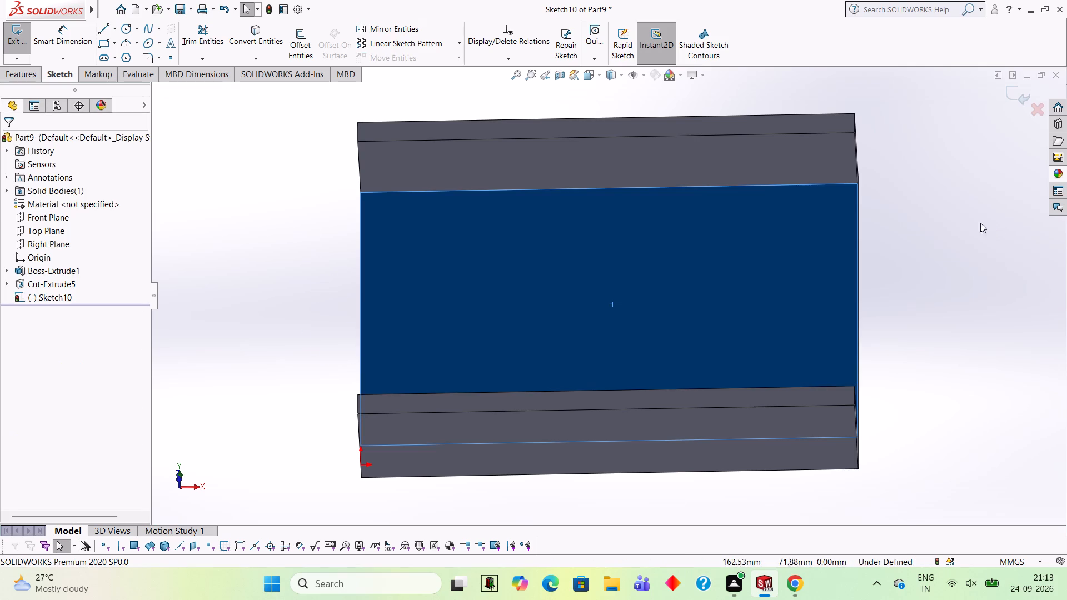
{"action": "left_click", "coordinate": [1026, 92]}
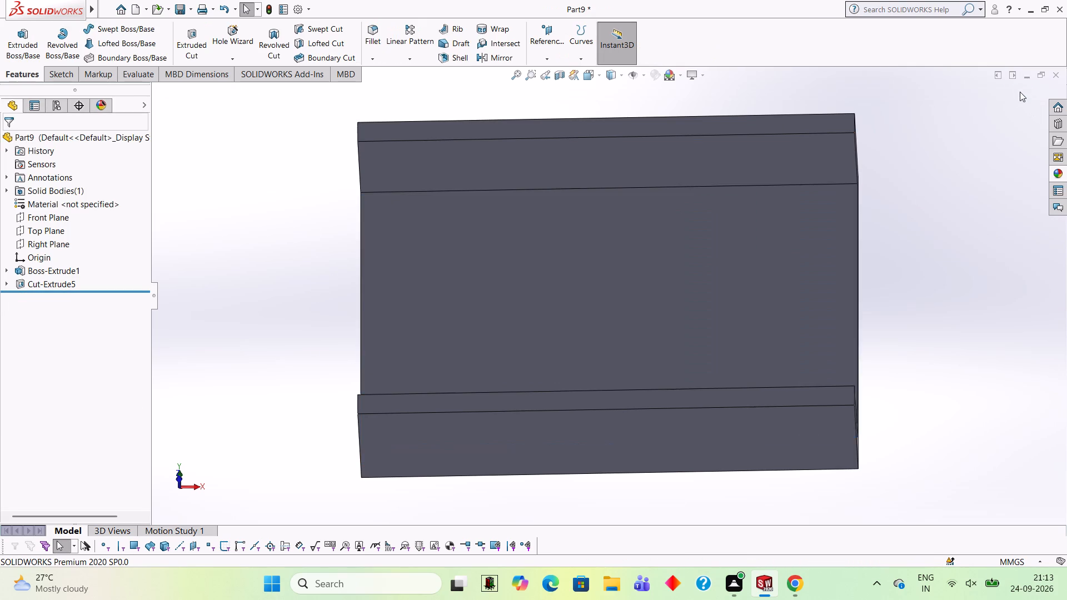
Start a new sketch on the channel floor face, viewed normal to it.
{"action": "left_click", "coordinate": [713, 257]}
{"action": "left_click", "coordinate": [755, 231]}
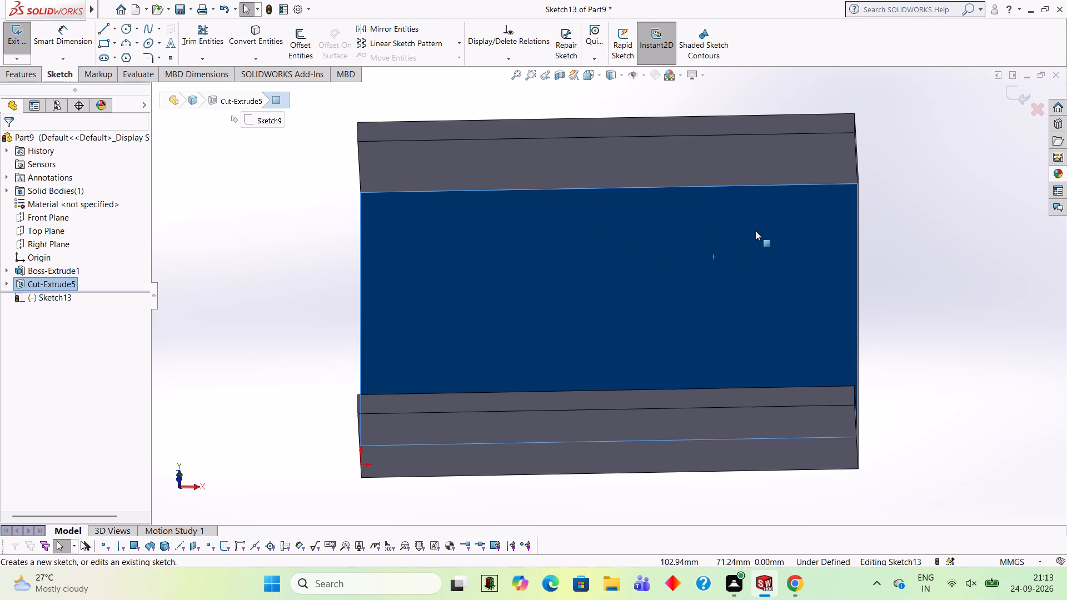
{"action": "key", "text": "ctrl+8"}
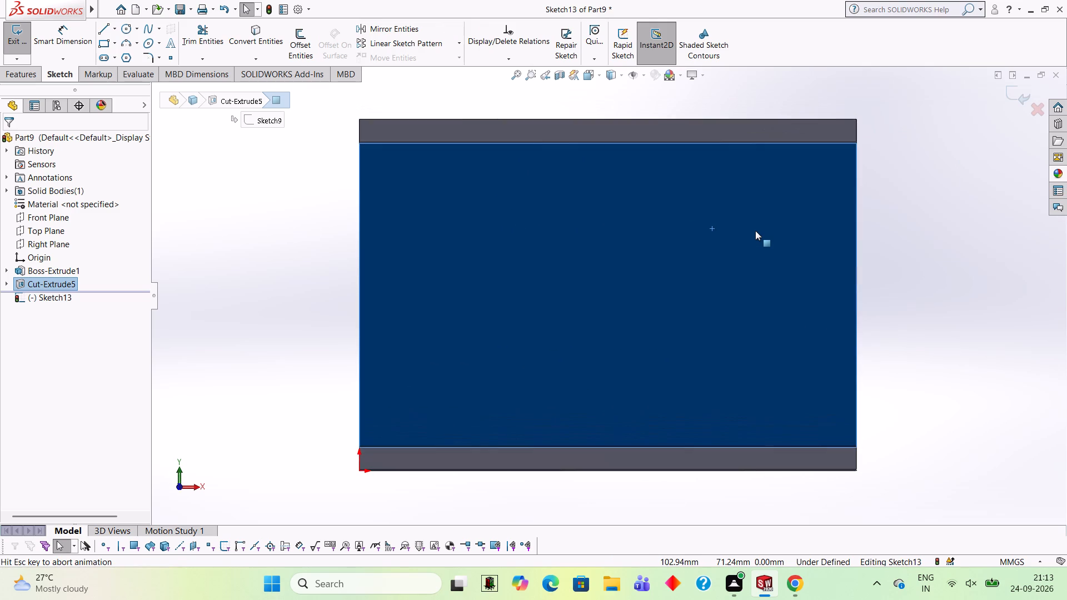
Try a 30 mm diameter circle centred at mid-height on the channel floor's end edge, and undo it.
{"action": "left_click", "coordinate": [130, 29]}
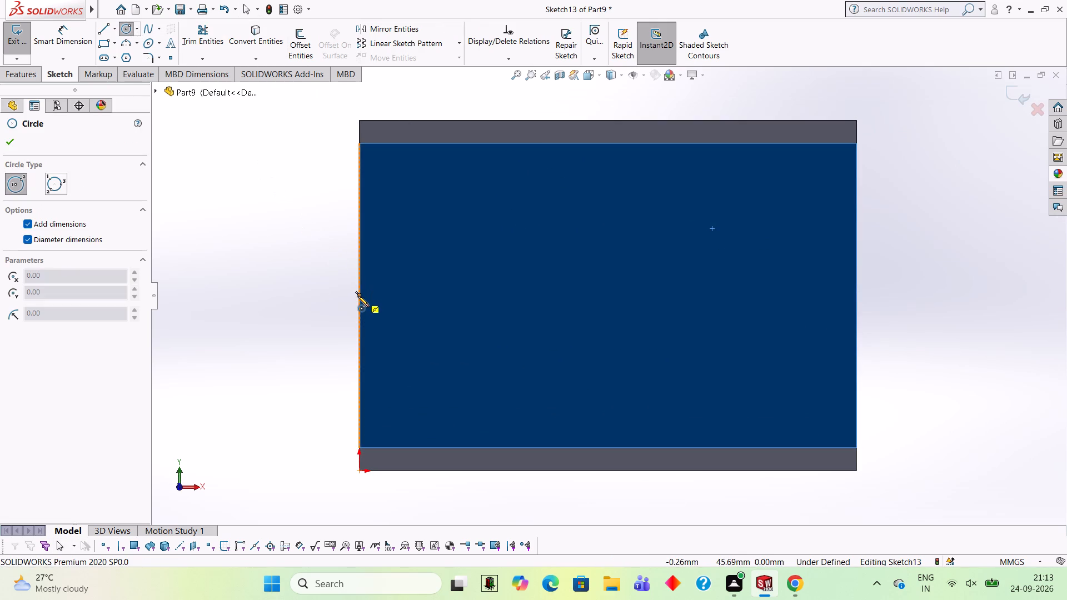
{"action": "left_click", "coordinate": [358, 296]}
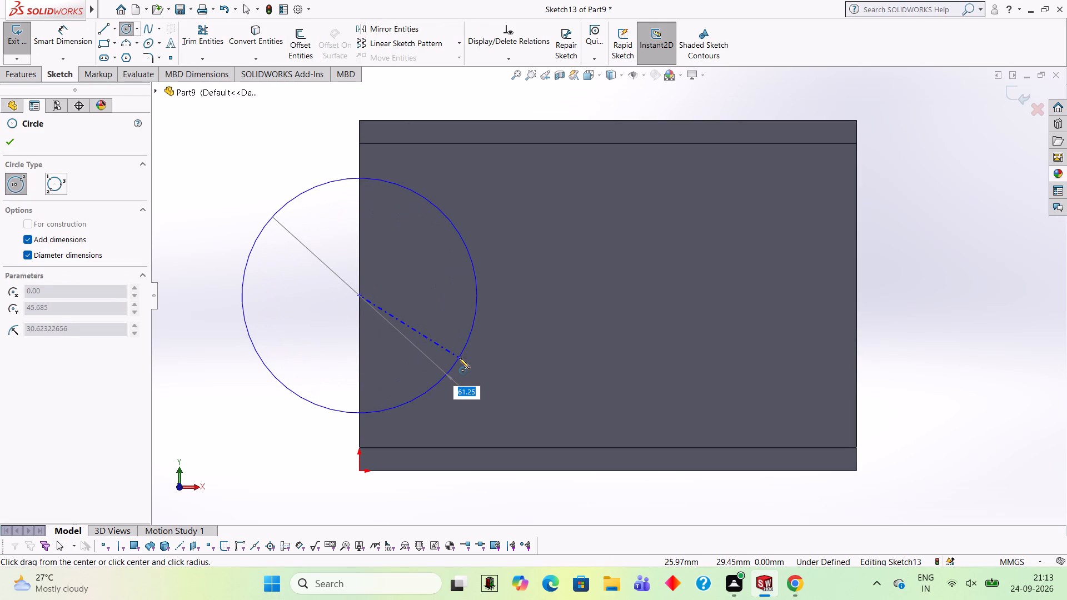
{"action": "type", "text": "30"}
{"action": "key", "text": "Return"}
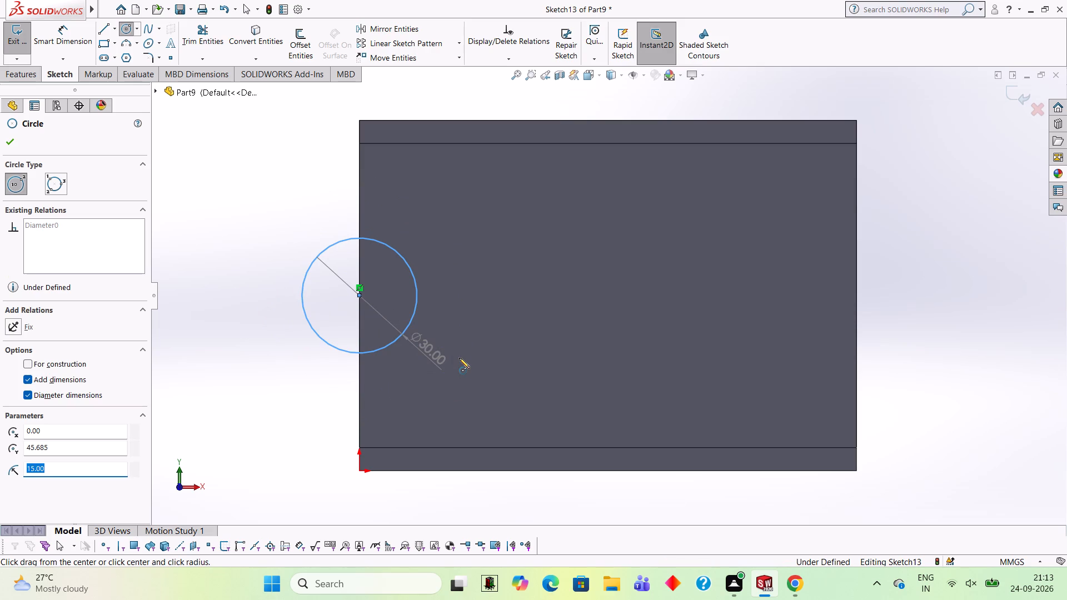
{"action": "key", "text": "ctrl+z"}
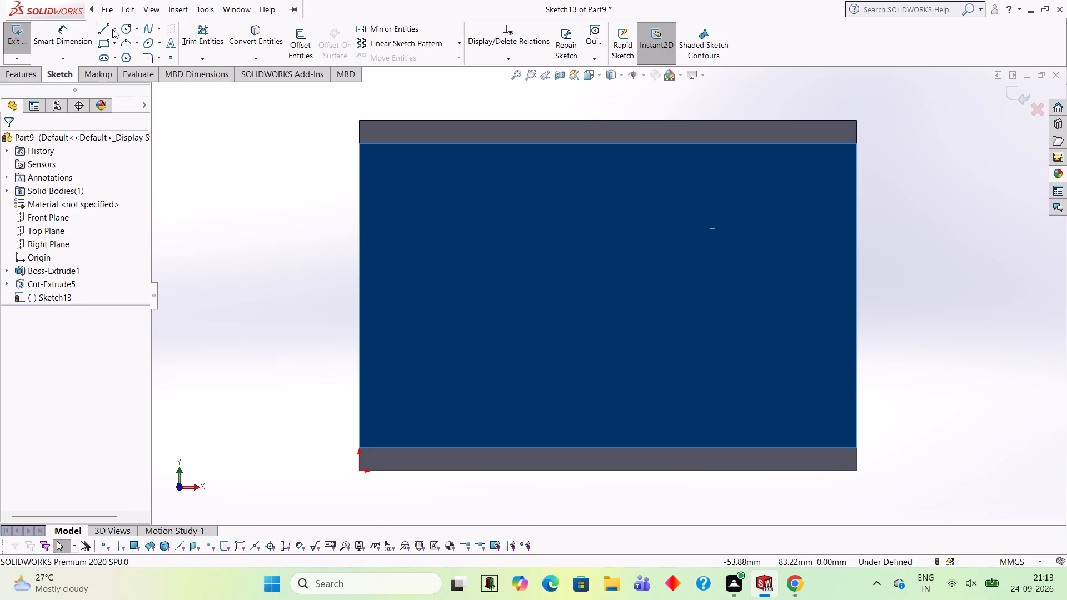
Sketch a 60 mm diameter half circle centred at mid-height on the floor's end edge, closed by a vertical line, outer half trimmed.
{"action": "left_click", "coordinate": [126, 24]}
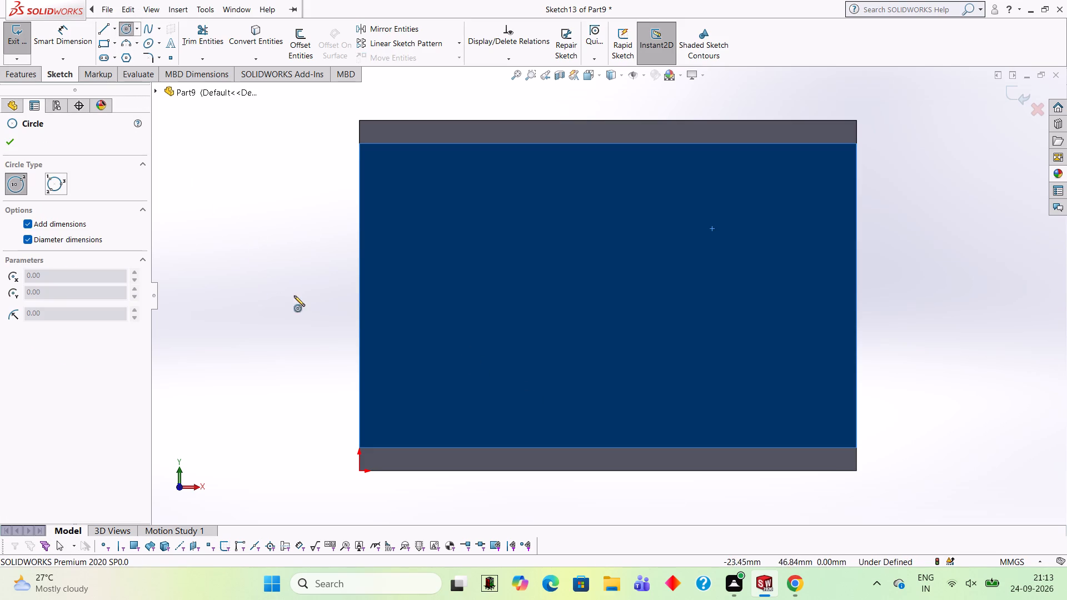
{"action": "left_click", "coordinate": [357, 294]}
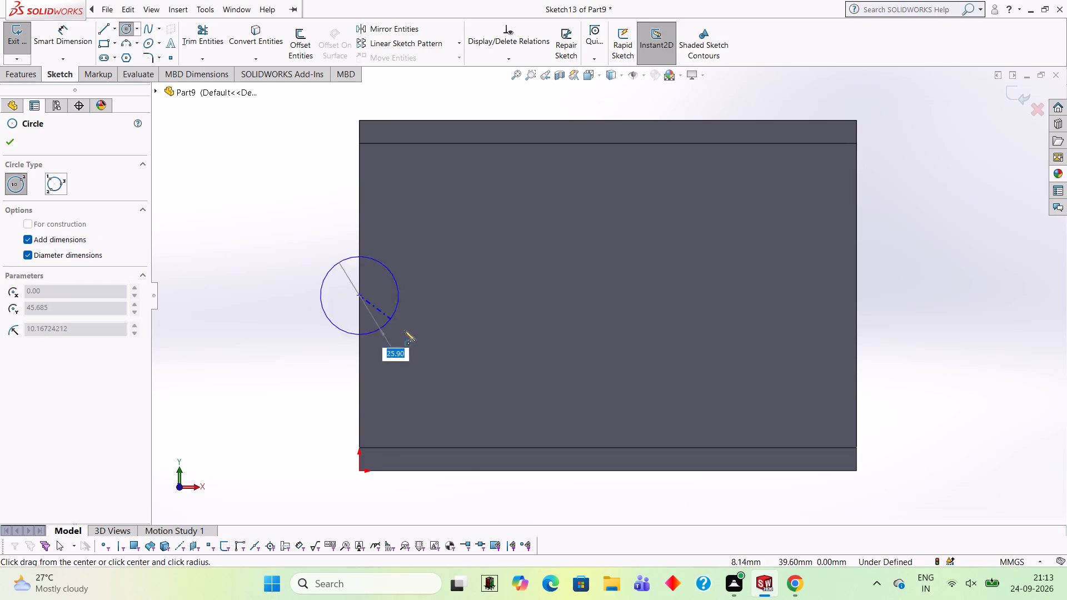
{"action": "type", "text": "60"}
{"action": "key", "text": "Return"}
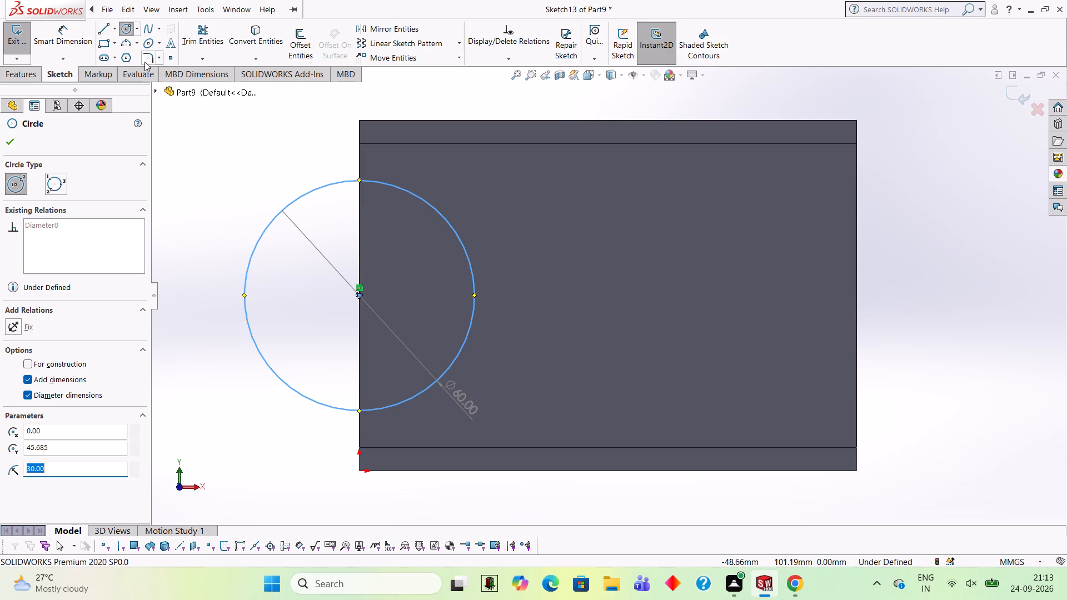
{"action": "left_click", "coordinate": [104, 25]}
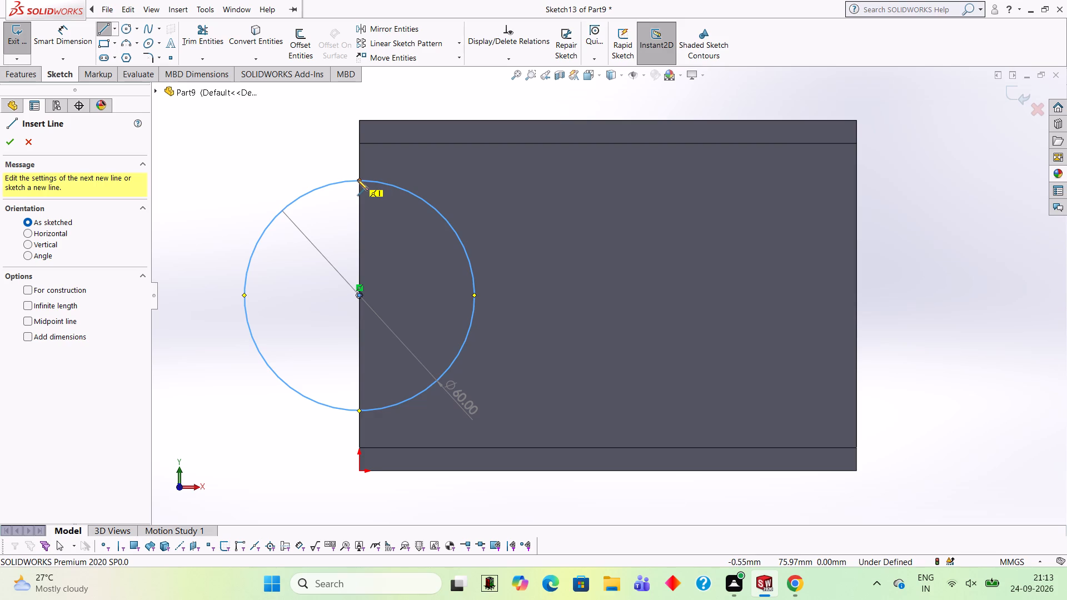
{"action": "left_click", "coordinate": [357, 179]}
{"action": "left_click", "coordinate": [357, 410]}
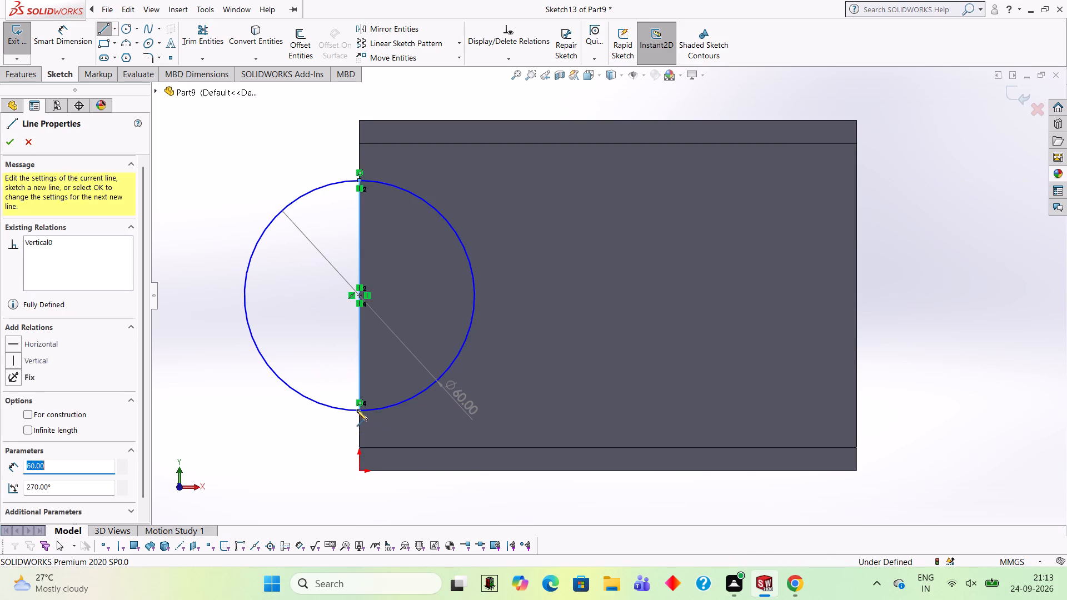
{"action": "left_click", "coordinate": [213, 32]}
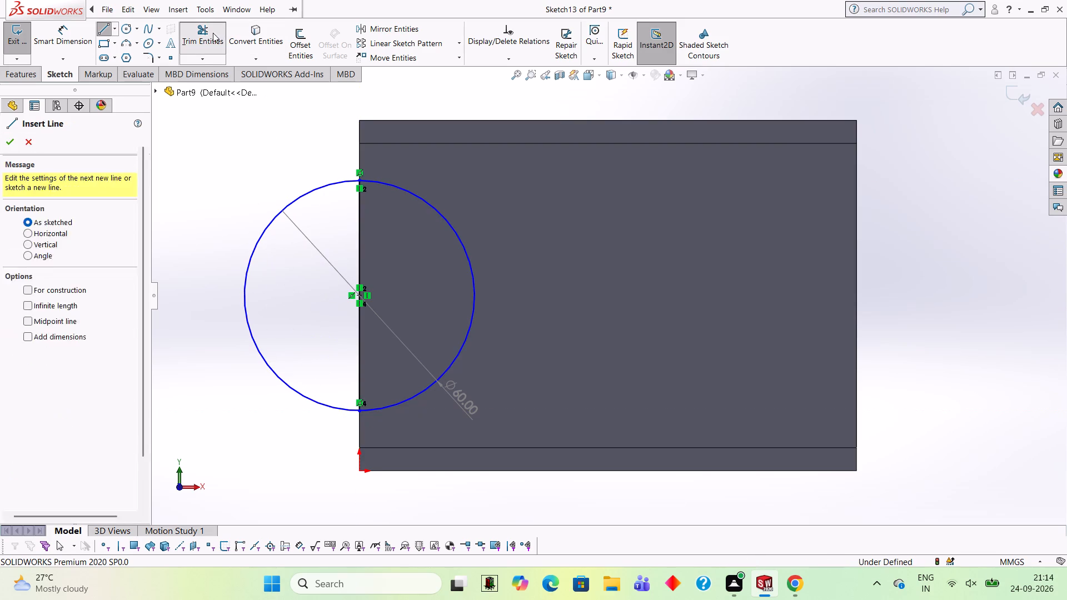
{"action": "left_click", "coordinate": [291, 199]}
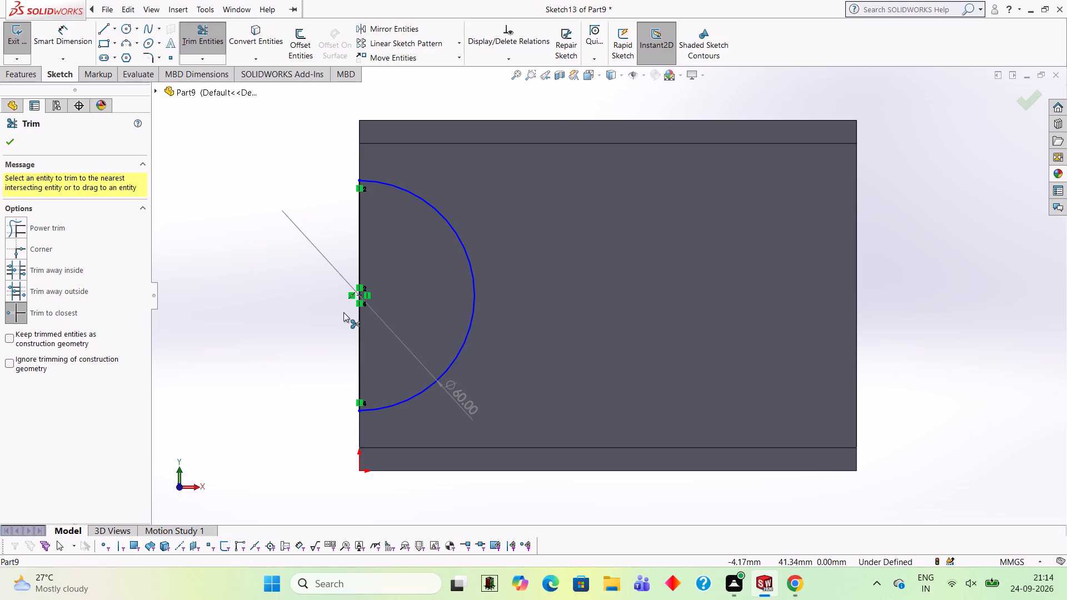
Extrude the 60 mm half-circle profile 36 mm blind from the channel floor as a boss, merging the result.
{"action": "middle_click_drag", "start_coordinate": [291, 284], "coordinate": [334, 304]}
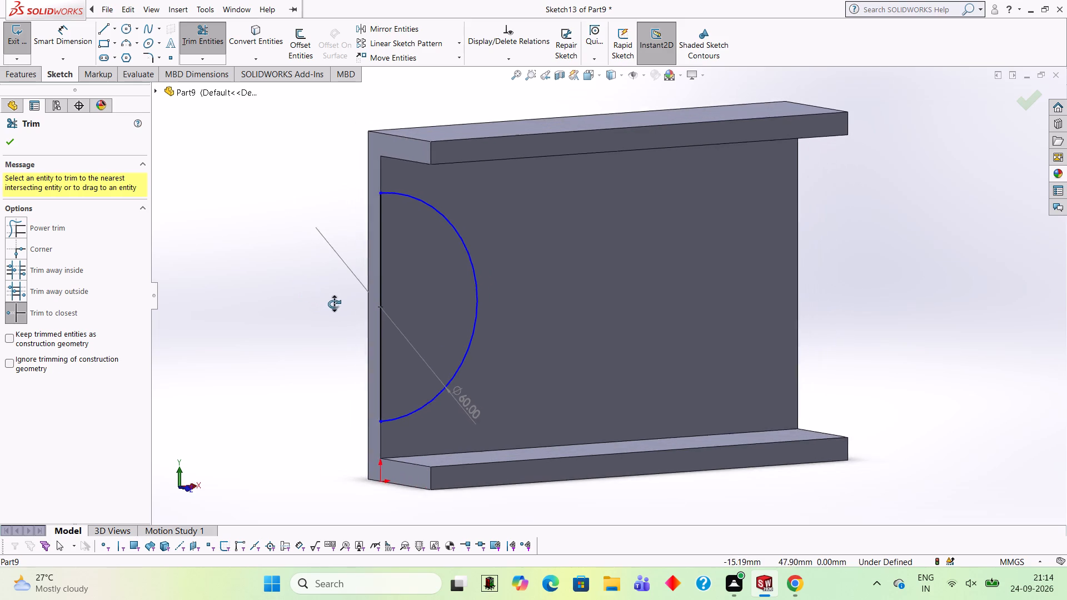
{"action": "middle_click_drag", "start_coordinate": [334, 304], "coordinate": [349, 312]}
{"action": "middle_click_drag", "start_coordinate": [282, 285], "coordinate": [310, 300]}
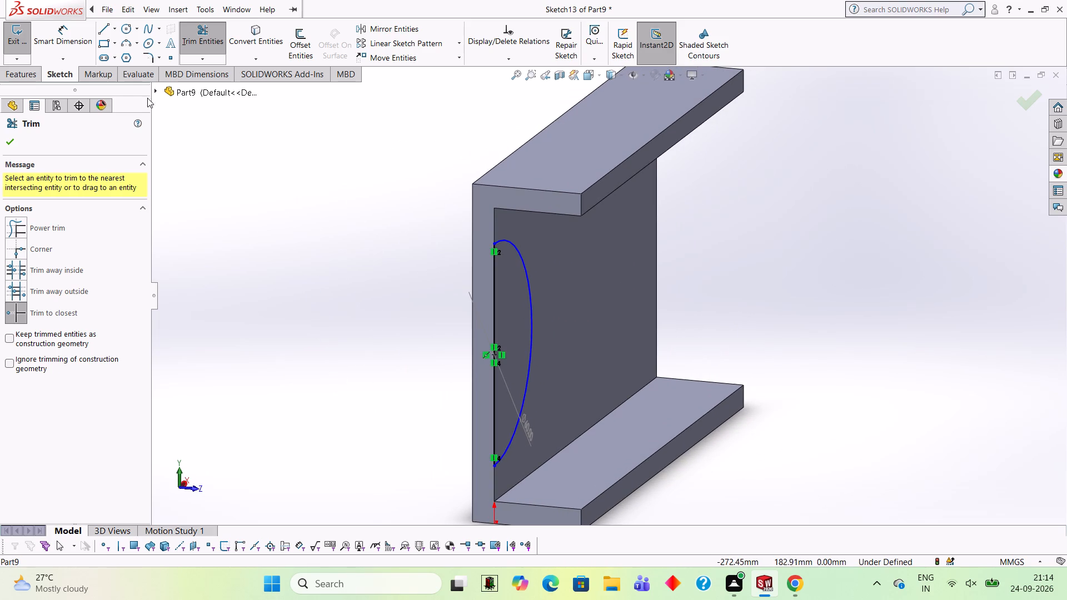
{"action": "left_click", "coordinate": [34, 70]}
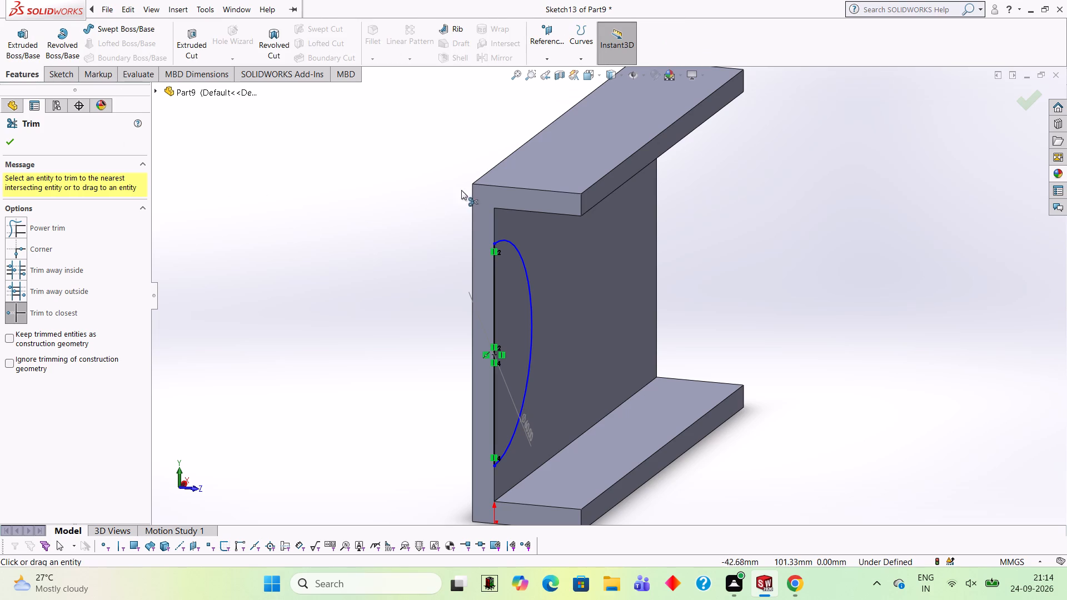
{"action": "middle_click_drag", "start_coordinate": [757, 178], "coordinate": [680, 155]}
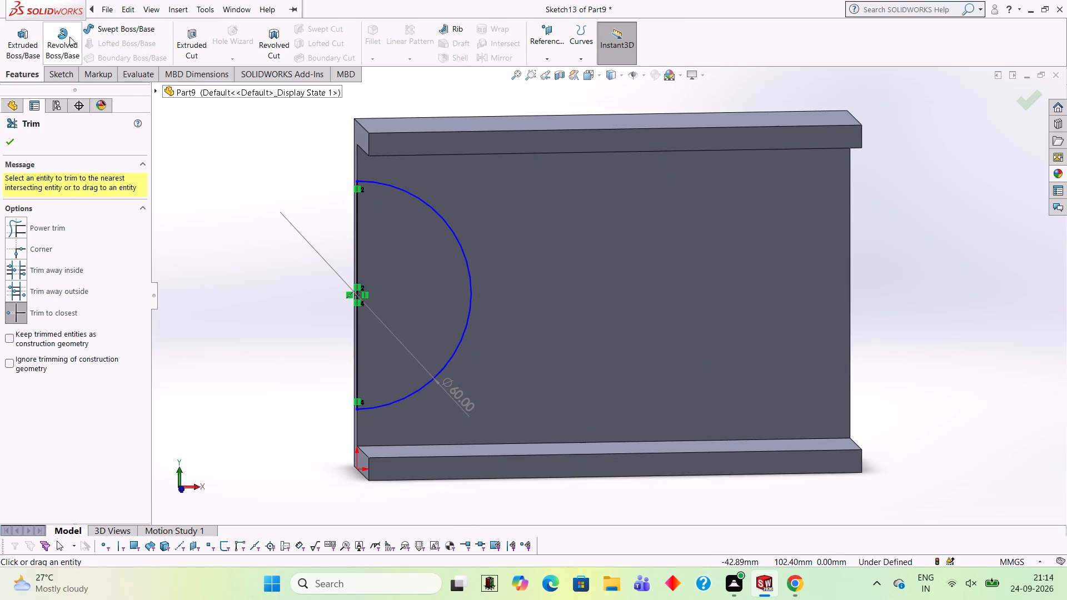
{"action": "left_click", "coordinate": [26, 36]}
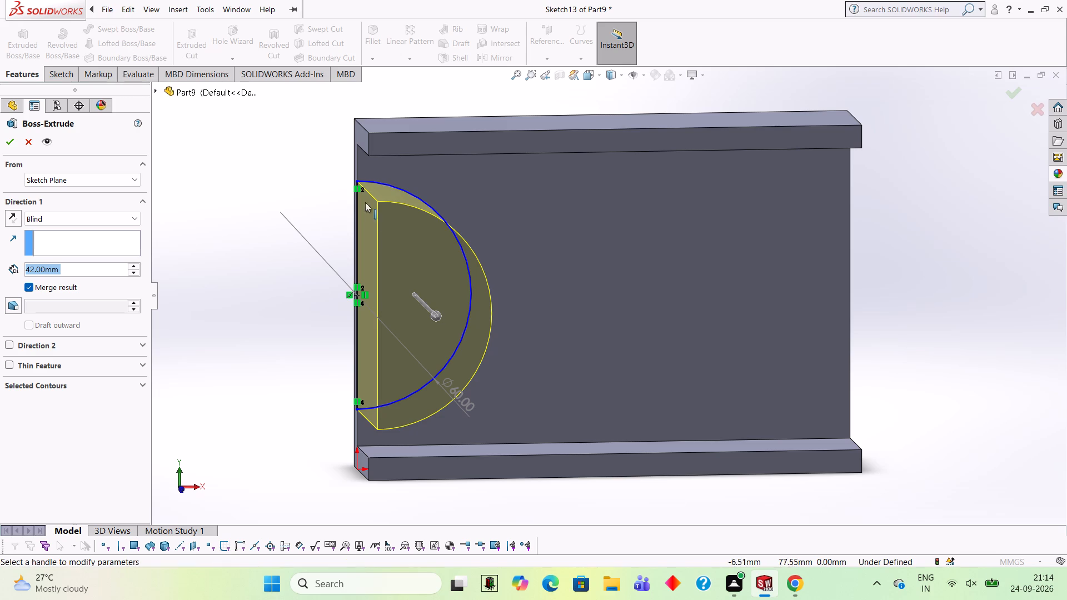
{"action": "left_click", "coordinate": [89, 272]}
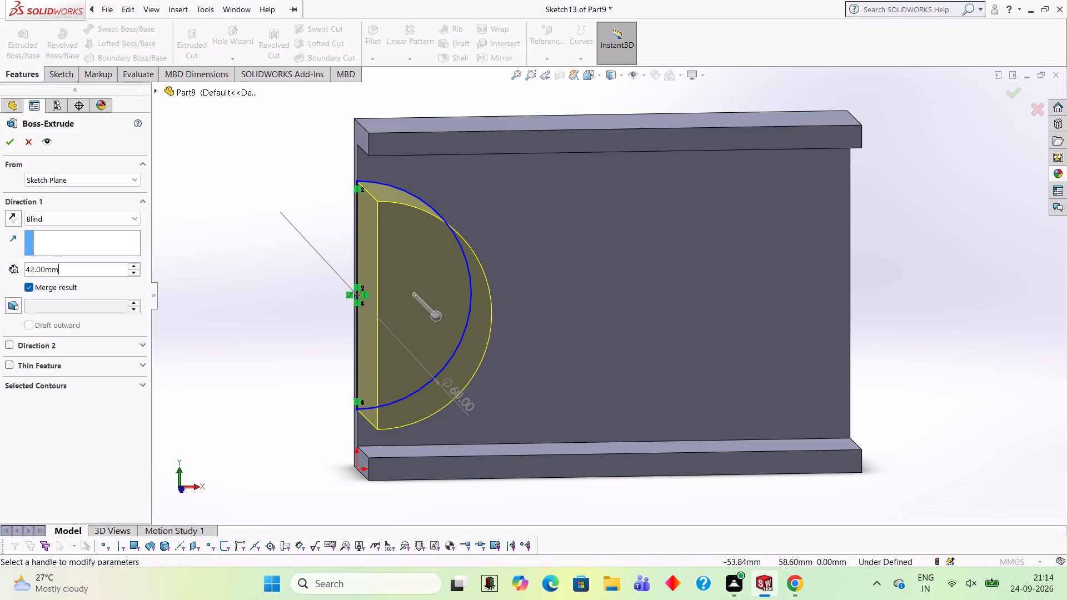
{"action": "key", "text": "BackSpace"}
{"action": "key", "text": "BackSpace"}
{"action": "key", "text": "BackSpace"}
{"action": "key", "text": "BackSpace"}
{"action": "key", "text": "BackSpace"}
{"action": "key", "text": "BackSpace"}
{"action": "key", "text": "BackSpace"}
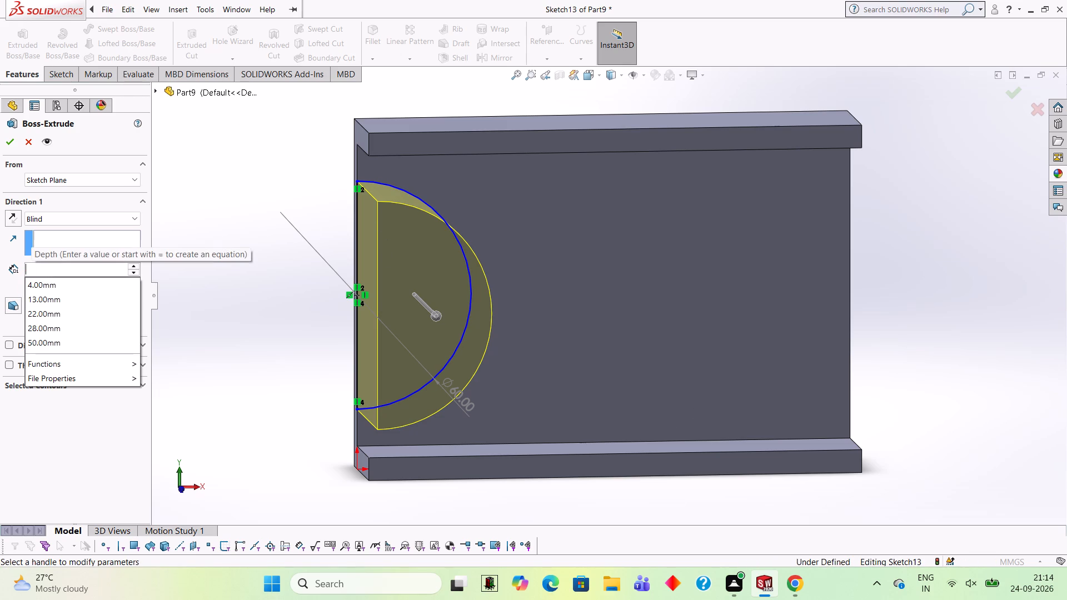
{"action": "type", "text": "36"}
{"action": "key", "text": "Return"}
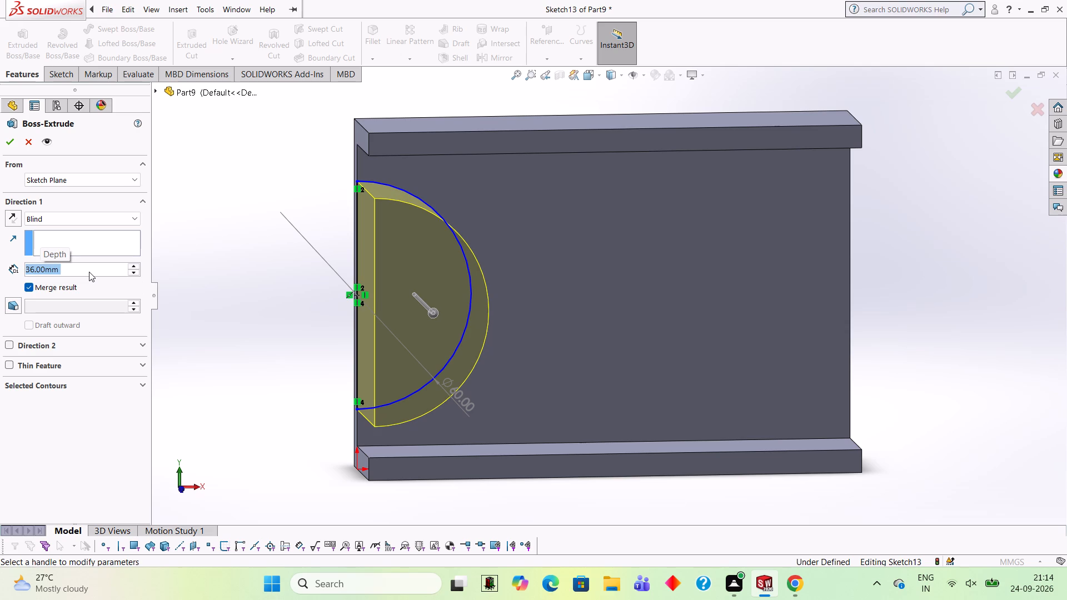
{"action": "left_click", "coordinate": [9, 137]}
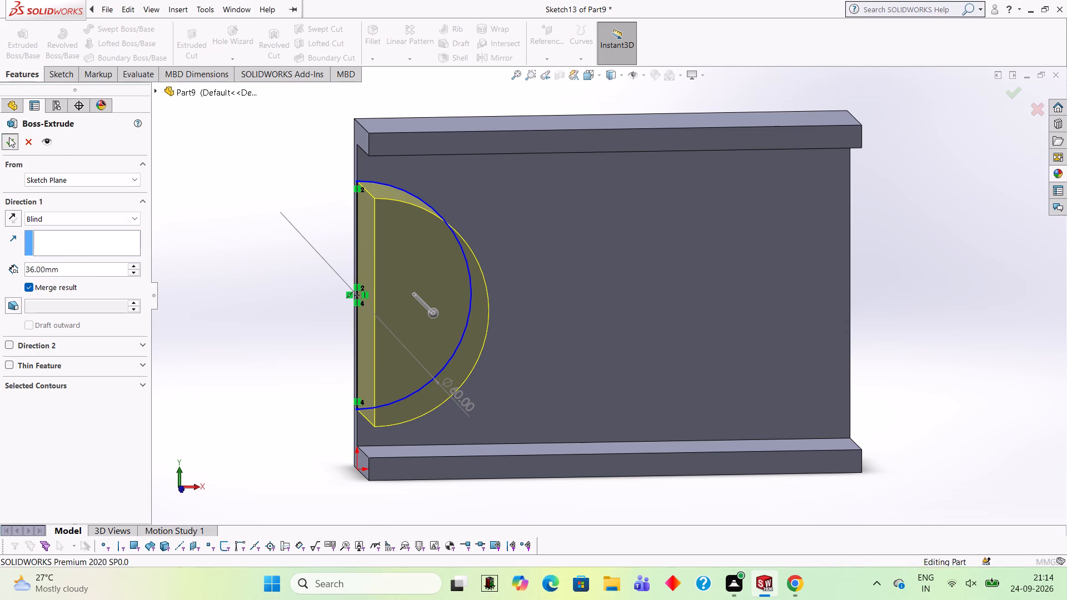
{"action": "left_click", "coordinate": [163, 235]}
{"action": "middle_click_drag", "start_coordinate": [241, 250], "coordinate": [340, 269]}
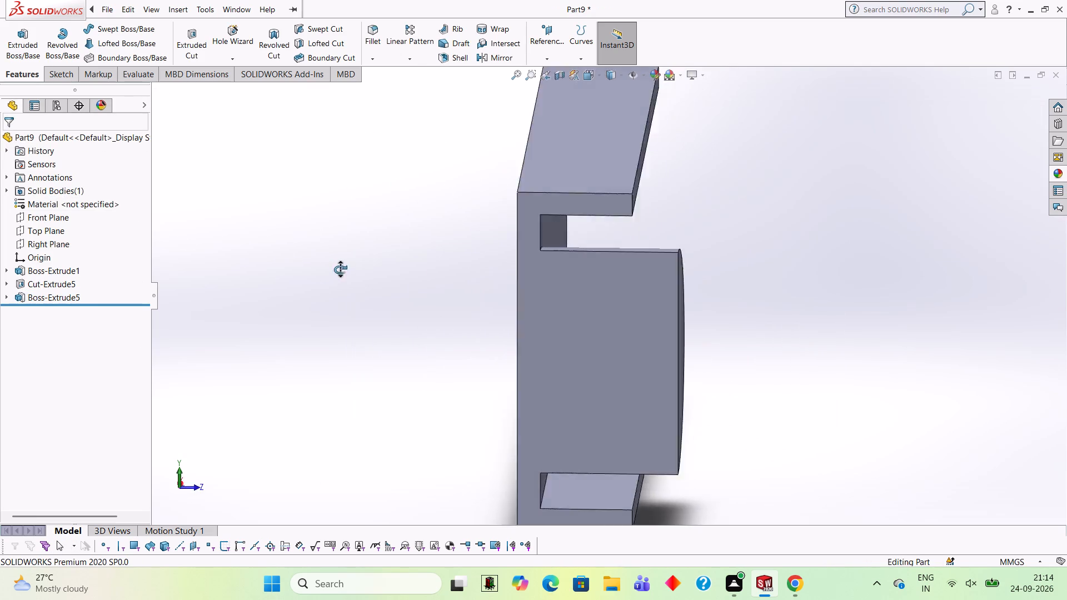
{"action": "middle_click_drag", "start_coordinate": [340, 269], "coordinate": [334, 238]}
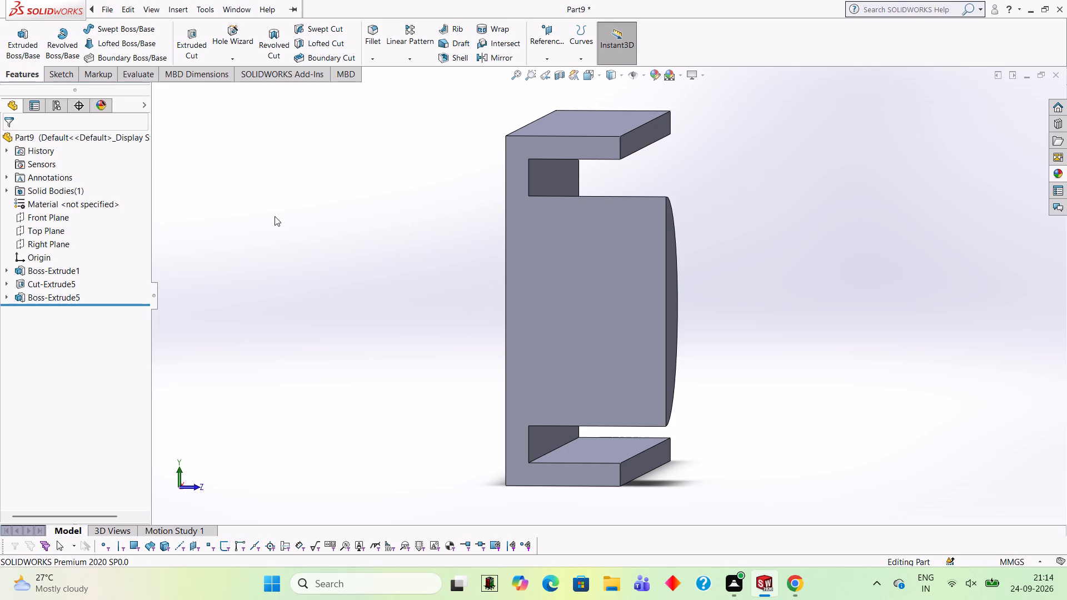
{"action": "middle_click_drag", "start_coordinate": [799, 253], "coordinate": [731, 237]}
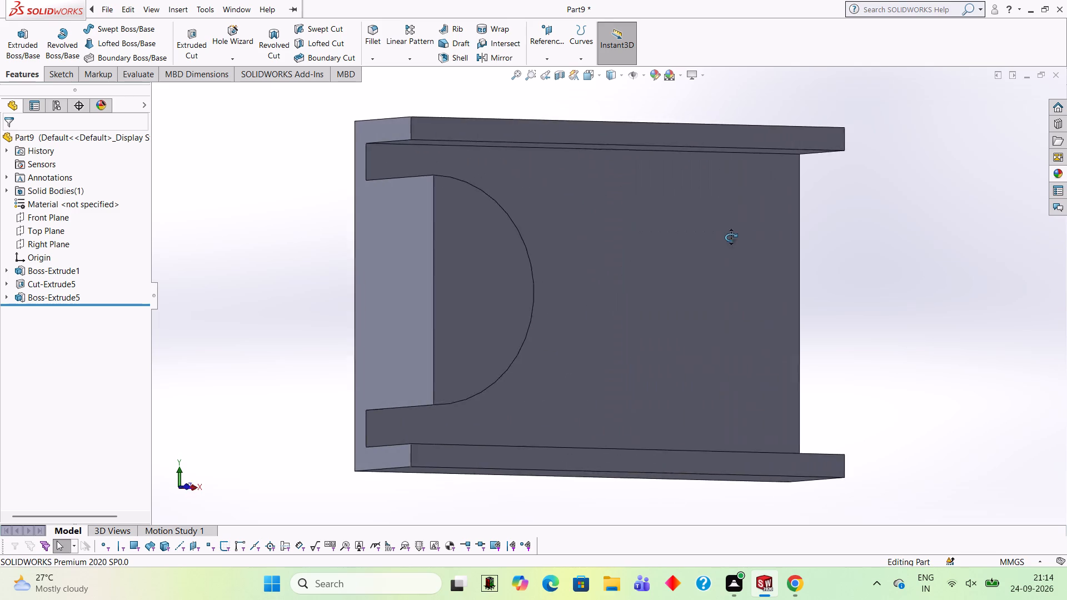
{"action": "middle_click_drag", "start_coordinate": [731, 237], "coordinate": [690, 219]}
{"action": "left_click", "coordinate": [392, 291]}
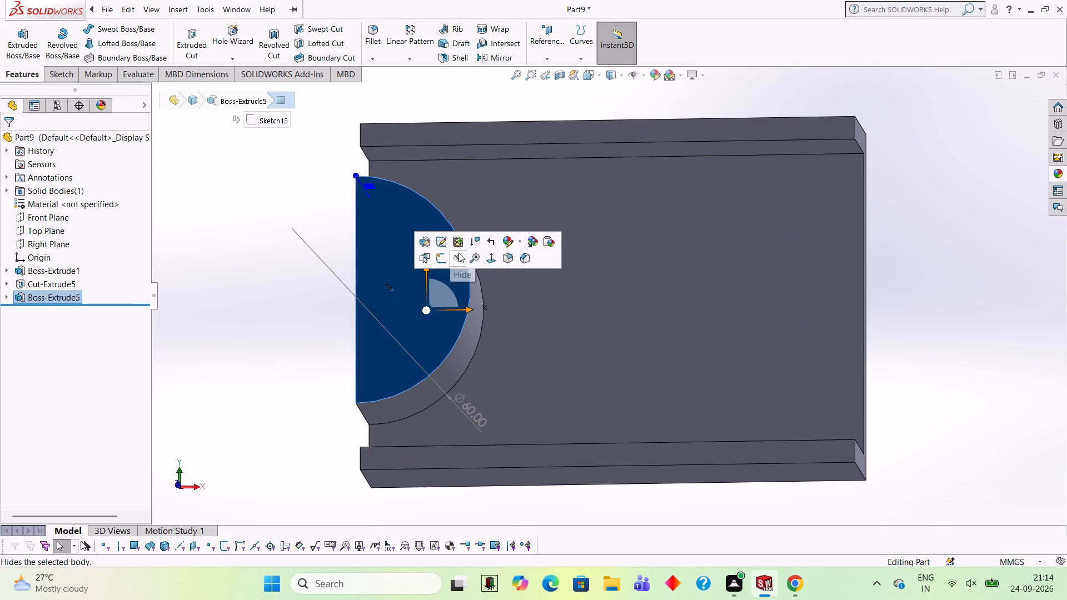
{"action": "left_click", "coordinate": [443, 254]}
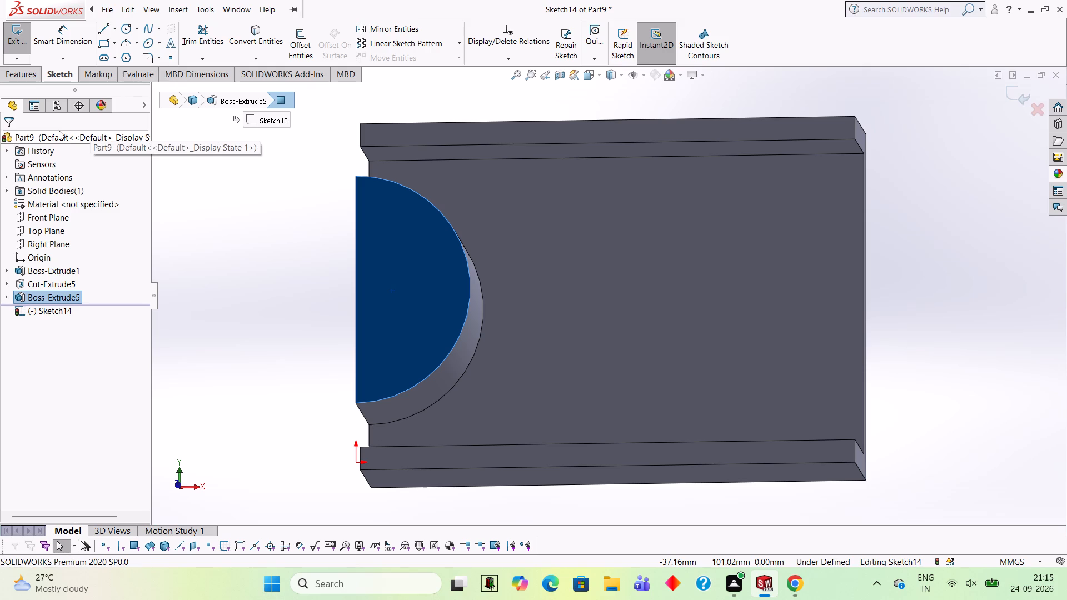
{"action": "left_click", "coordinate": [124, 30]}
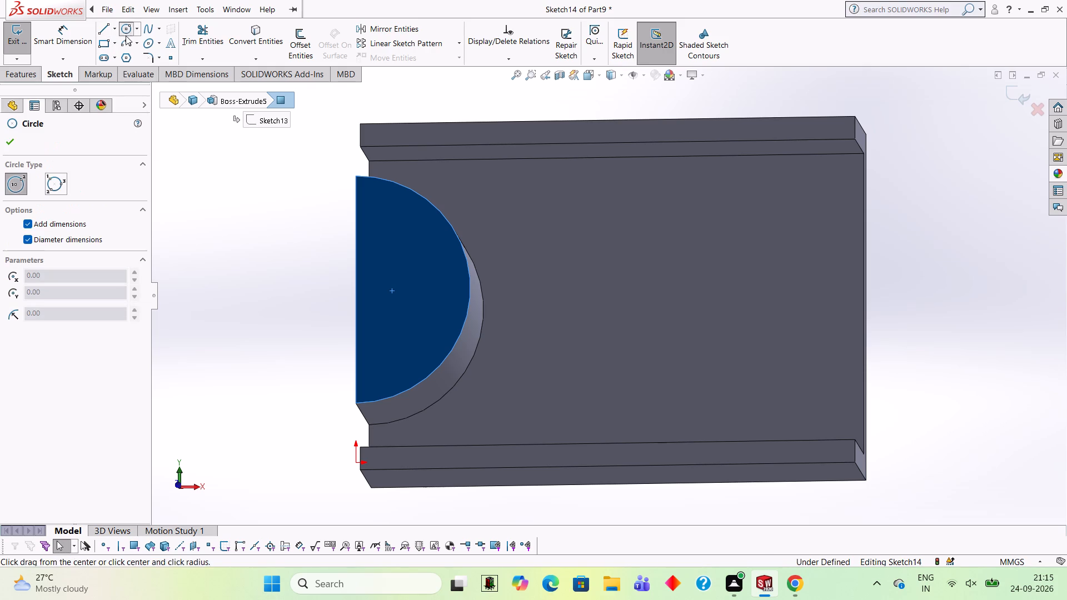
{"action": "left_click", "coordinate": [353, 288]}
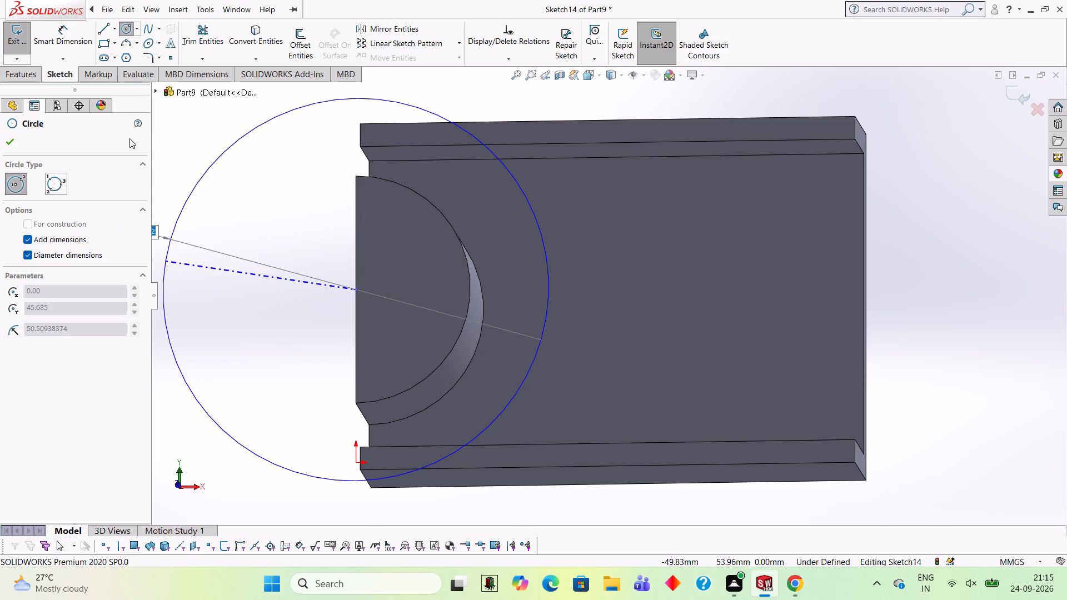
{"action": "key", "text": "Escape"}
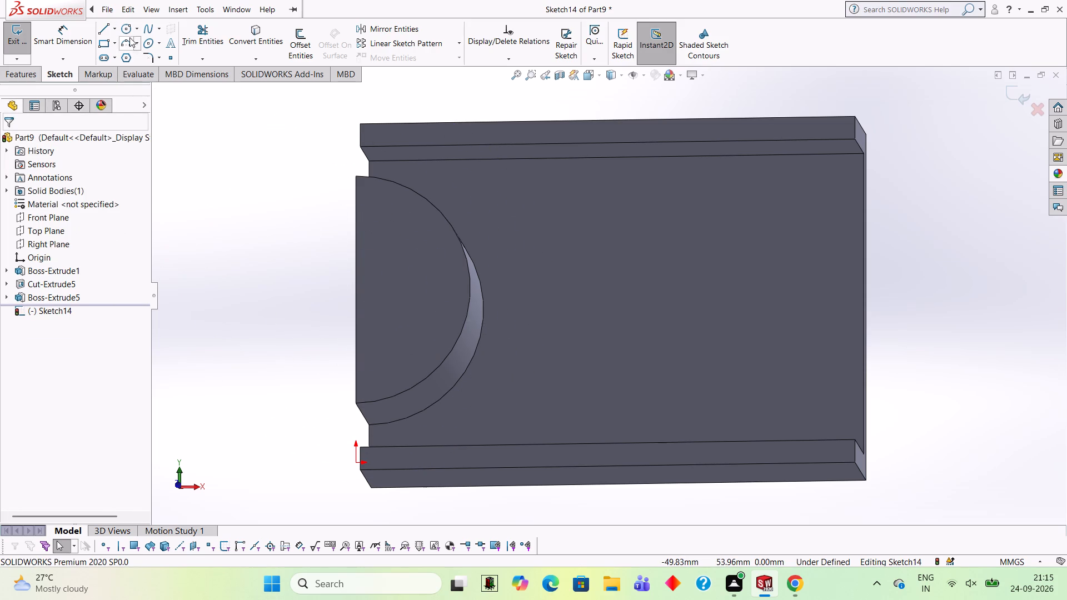
Turn off automatic dimensions and diameter dimensions for the Circle tool.
{"action": "left_click", "coordinate": [122, 26]}
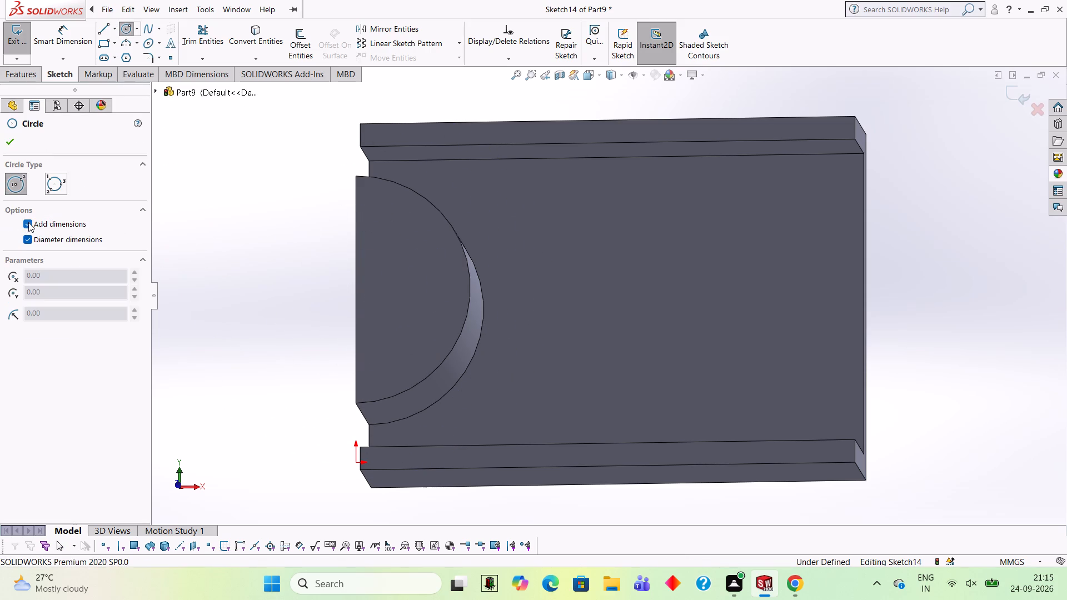
{"action": "left_click", "coordinate": [28, 222]}
{"action": "left_click", "coordinate": [24, 242]}
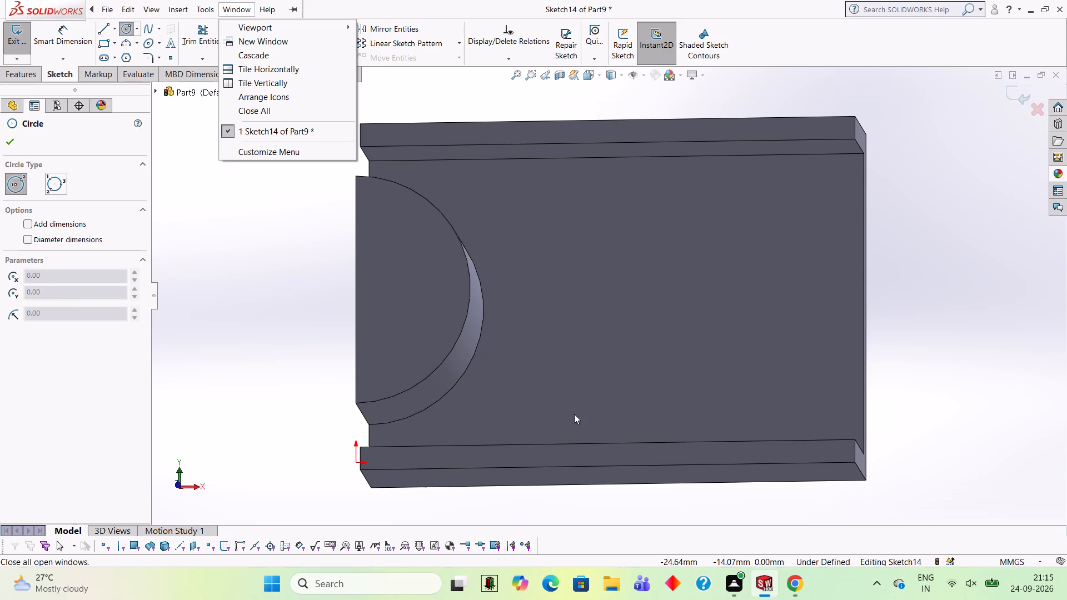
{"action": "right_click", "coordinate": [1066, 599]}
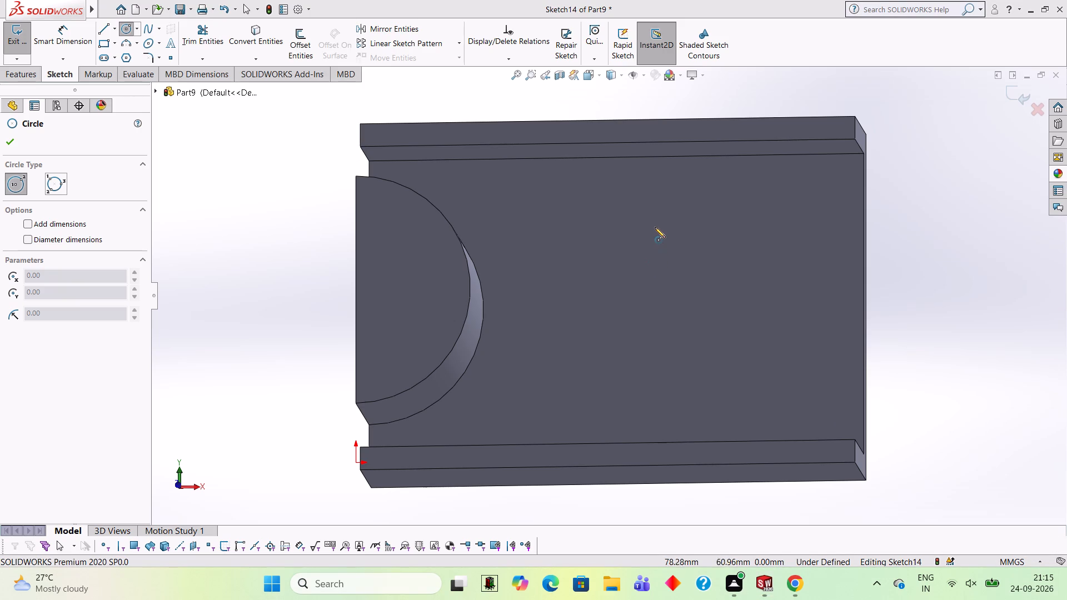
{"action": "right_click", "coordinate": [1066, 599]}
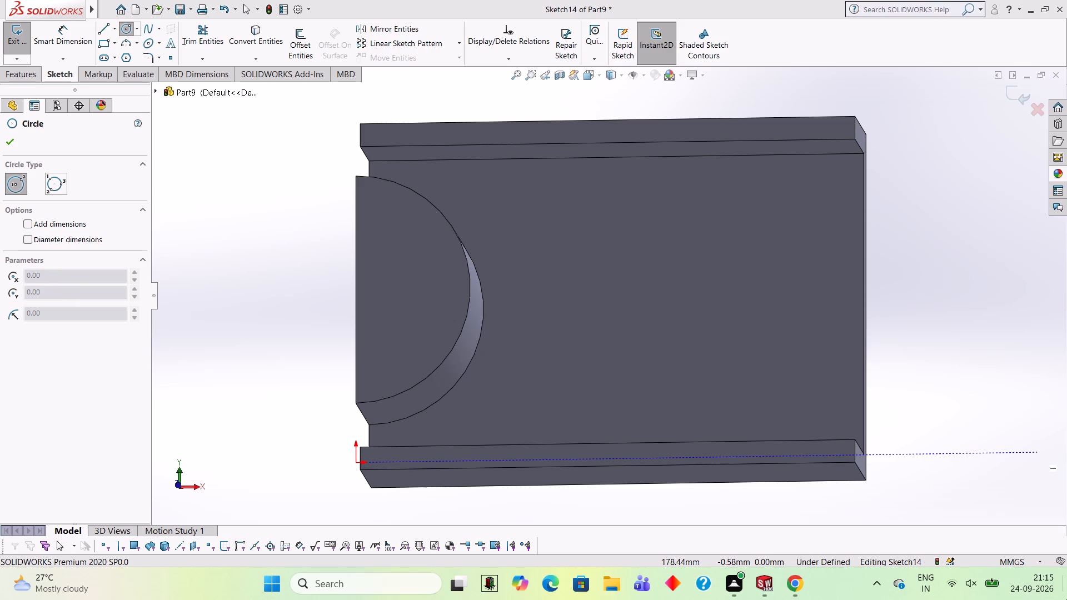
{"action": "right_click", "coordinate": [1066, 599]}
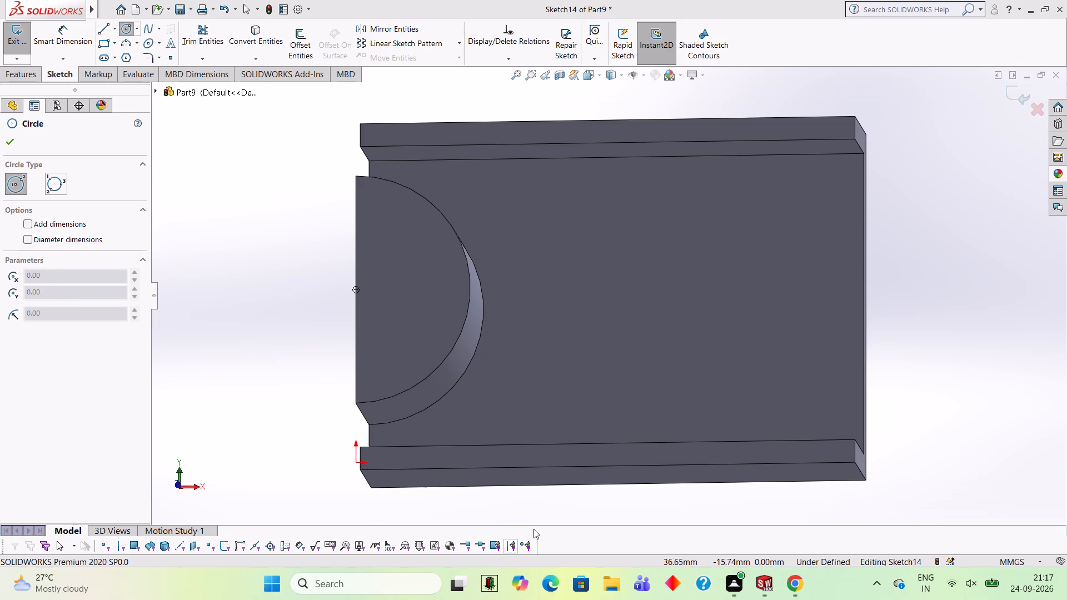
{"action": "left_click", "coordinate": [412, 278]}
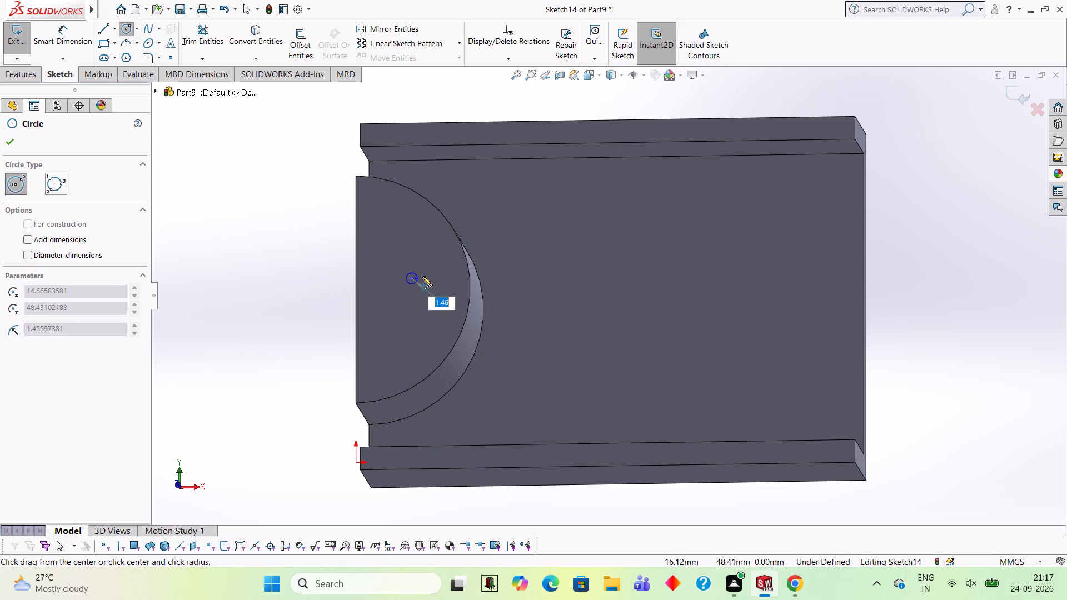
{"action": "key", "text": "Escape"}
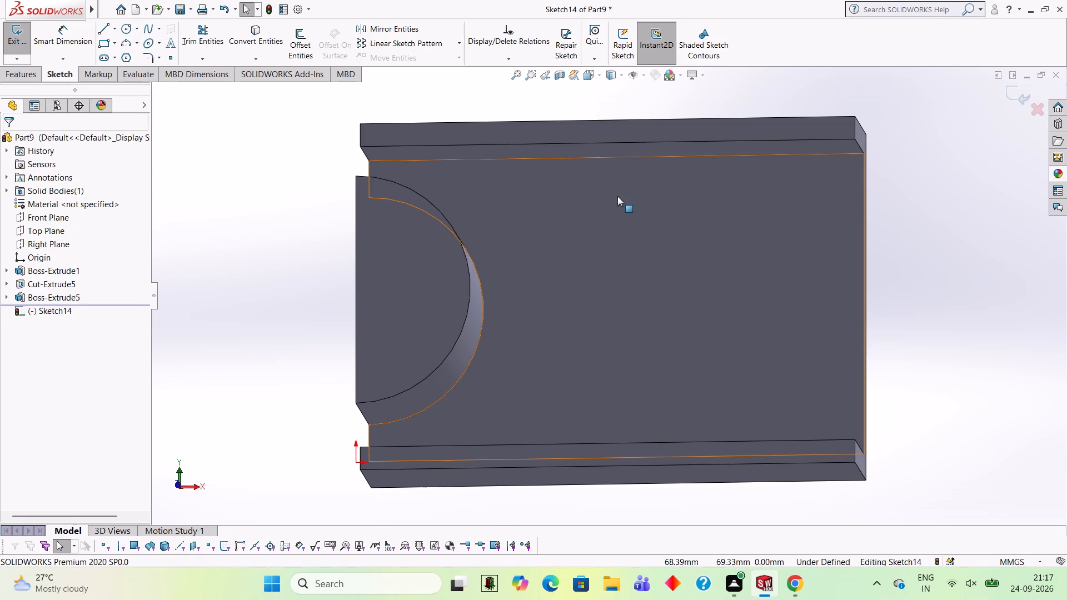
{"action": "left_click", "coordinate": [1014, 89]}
Start a new sketch on the half-round boss's flat end face, viewed normal to it.
{"action": "left_click", "coordinate": [397, 294]}
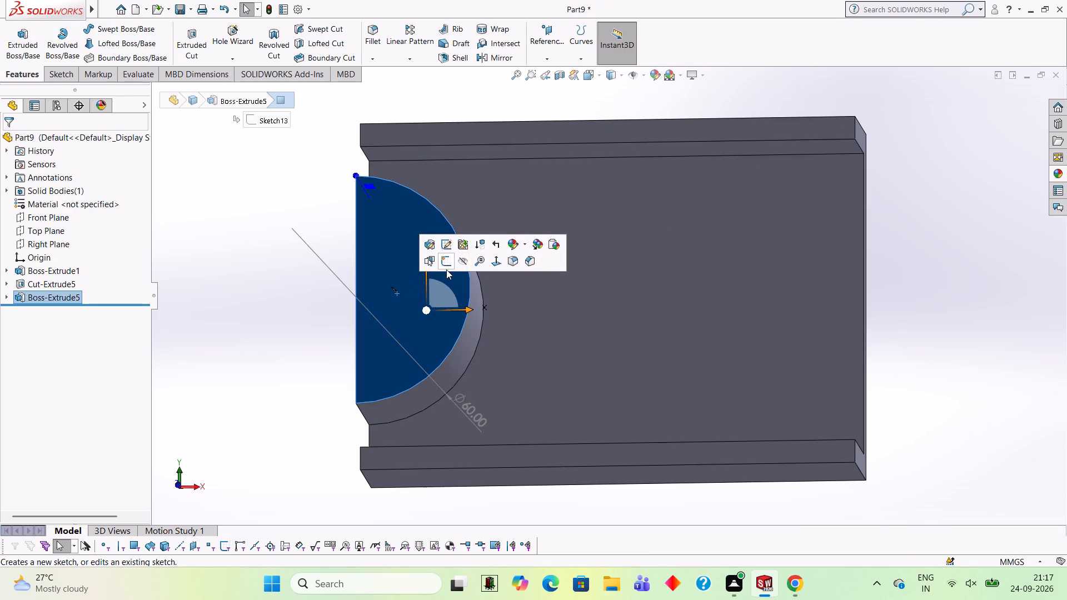
{"action": "left_click", "coordinate": [446, 264]}
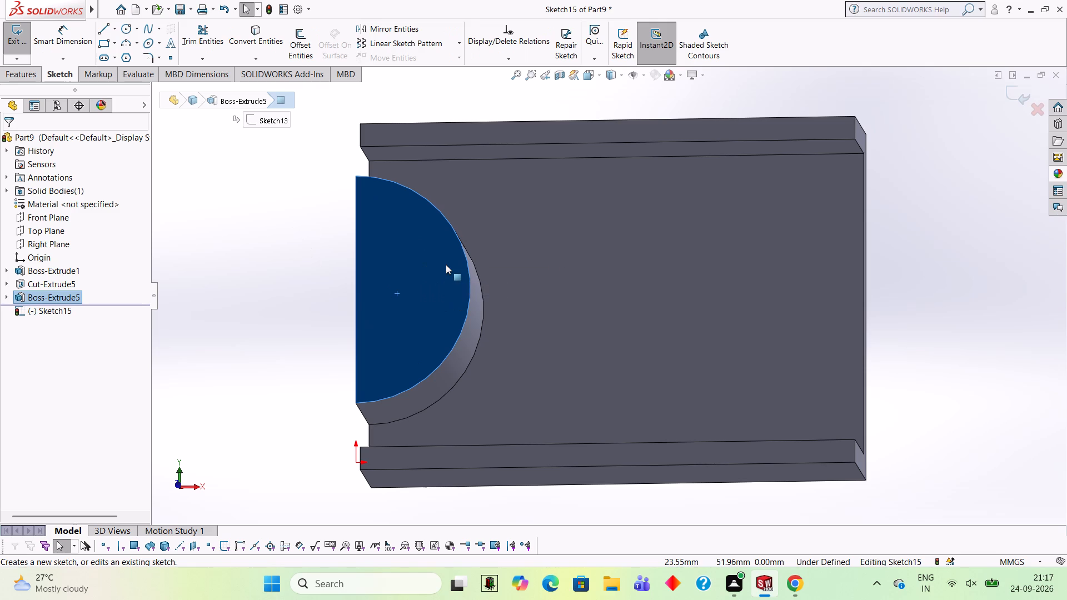
{"action": "key", "text": "ctrl+8"}
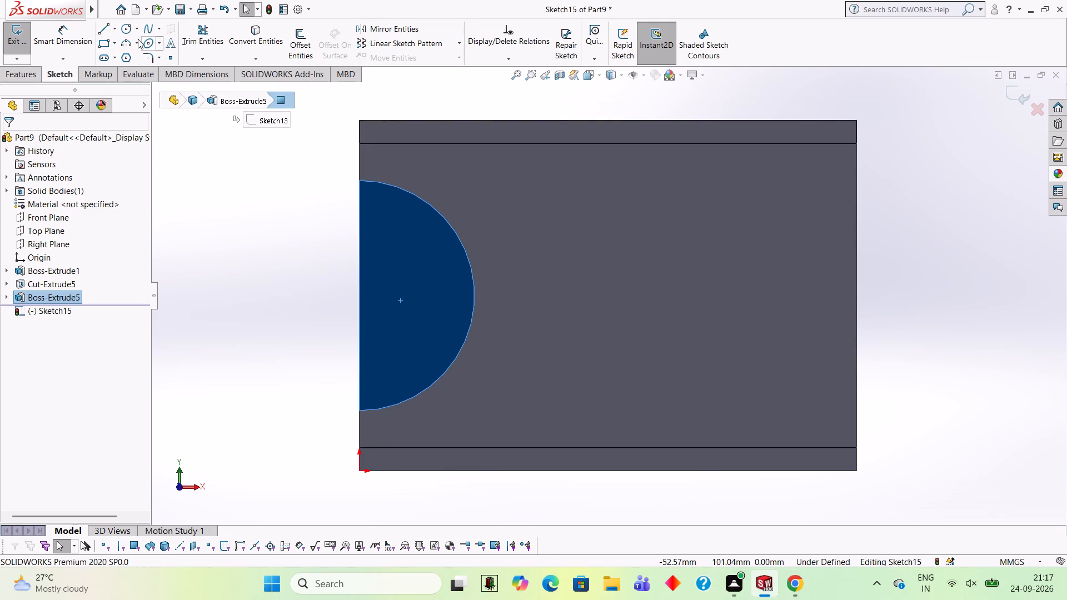
Sketch an 18 mm radius half circle centred at the midpoint of the boss's straight edge, closed by a vertical line, outer half trimmed.
{"action": "left_click", "coordinate": [125, 31]}
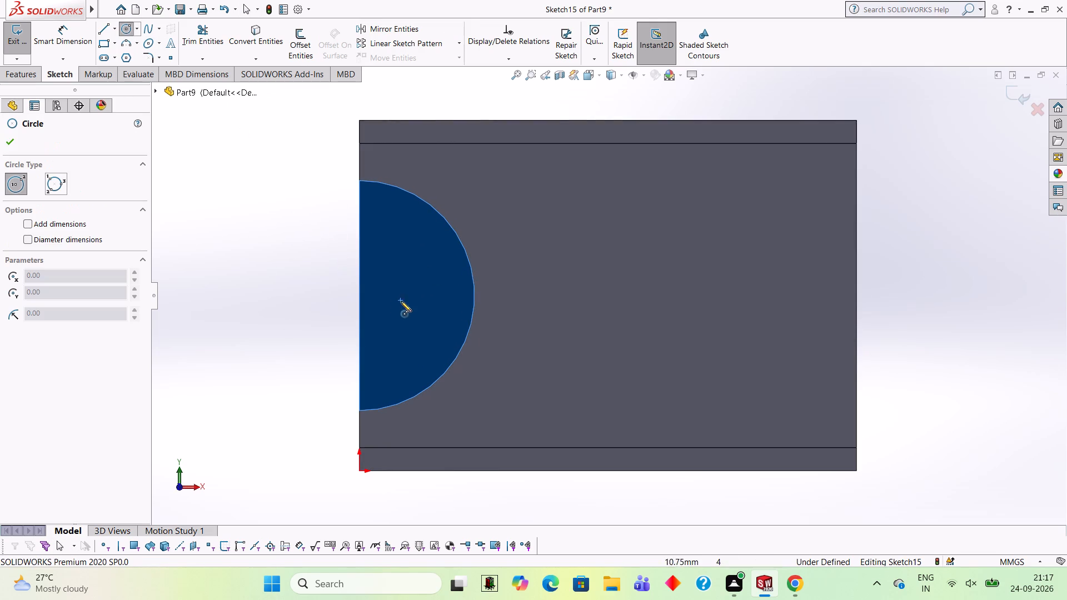
{"action": "left_click", "coordinate": [357, 294]}
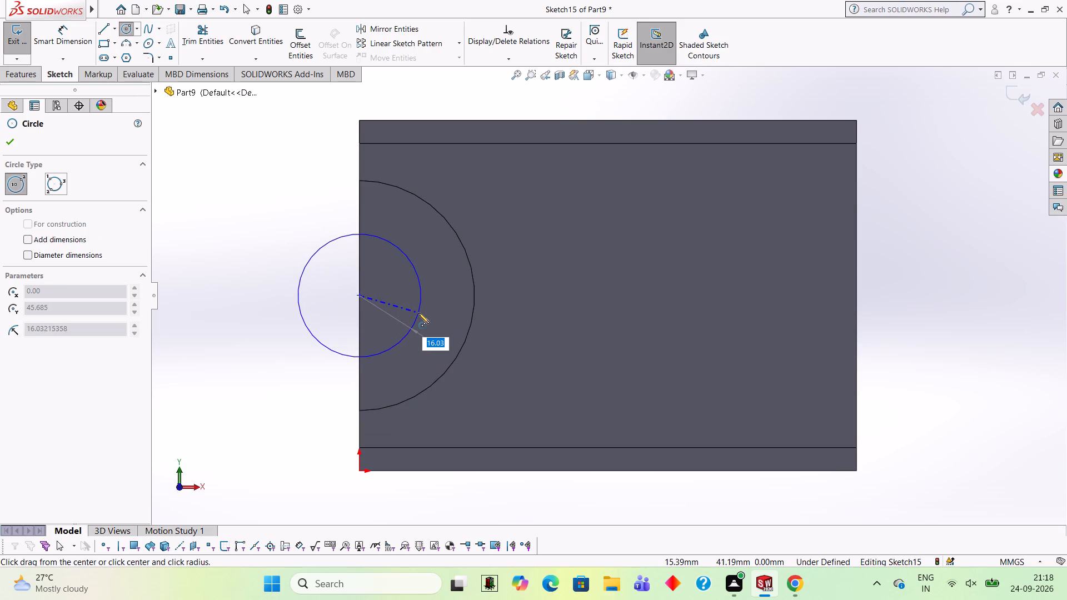
{"action": "type", "text": "18"}
{"action": "key", "text": "Return"}
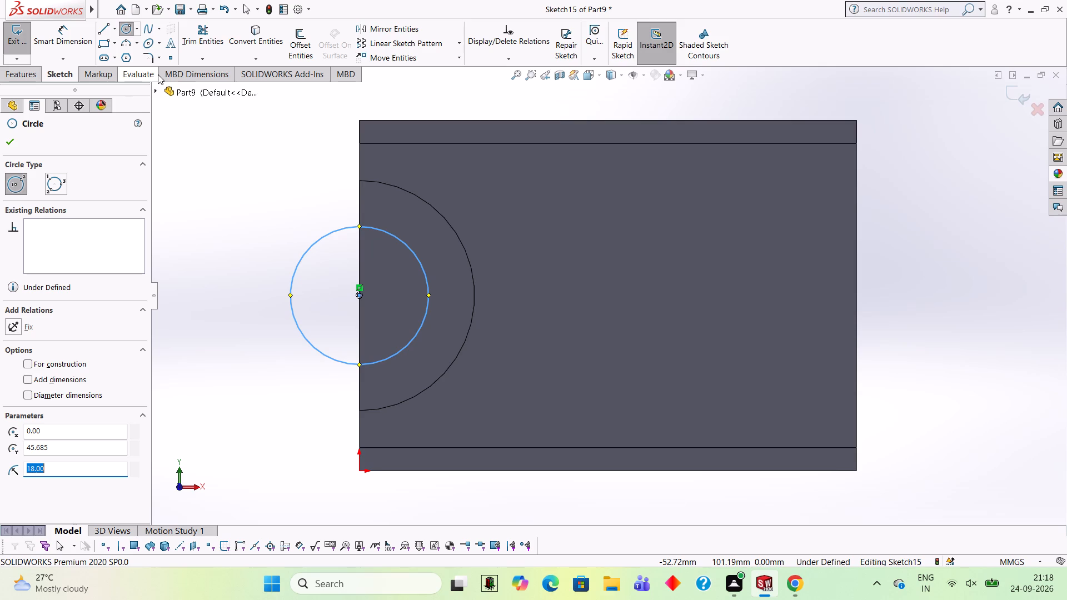
{"action": "left_click", "coordinate": [98, 28]}
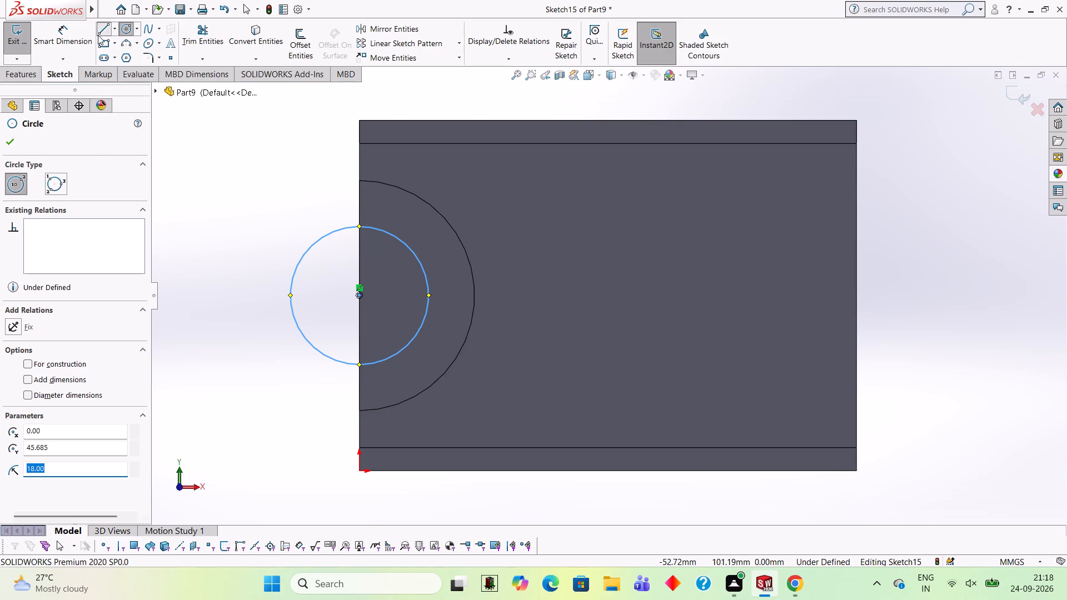
{"action": "left_click", "coordinate": [359, 226]}
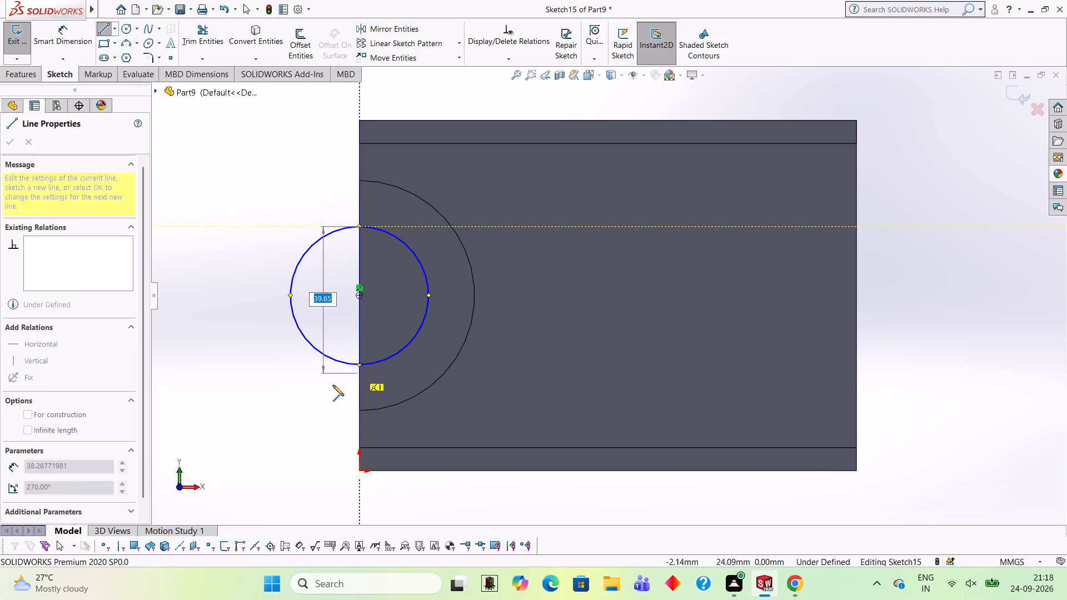
{"action": "left_click", "coordinate": [358, 364]}
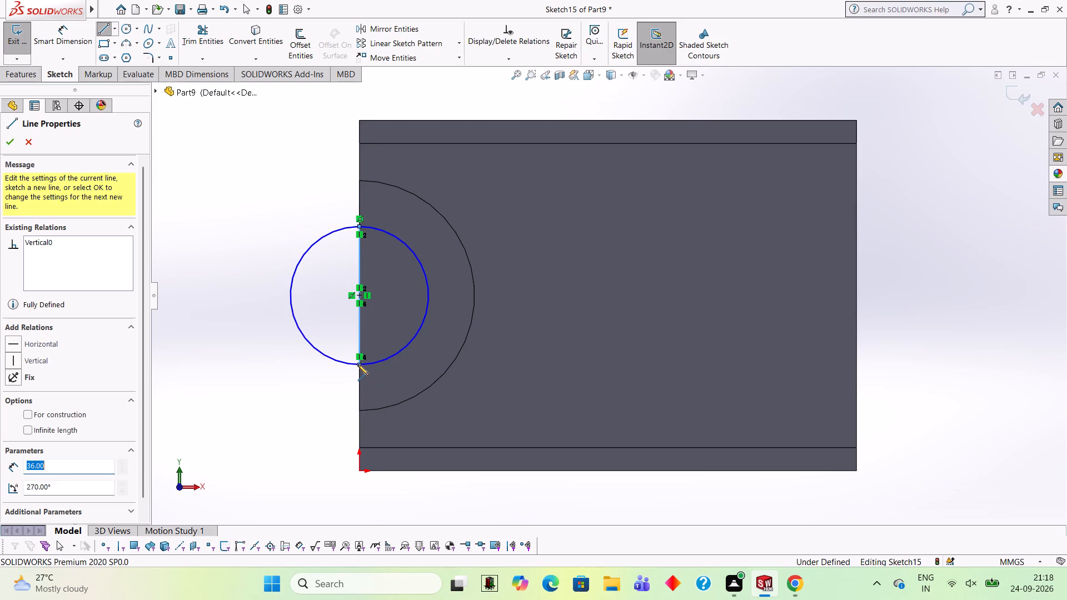
{"action": "key", "text": "Escape"}
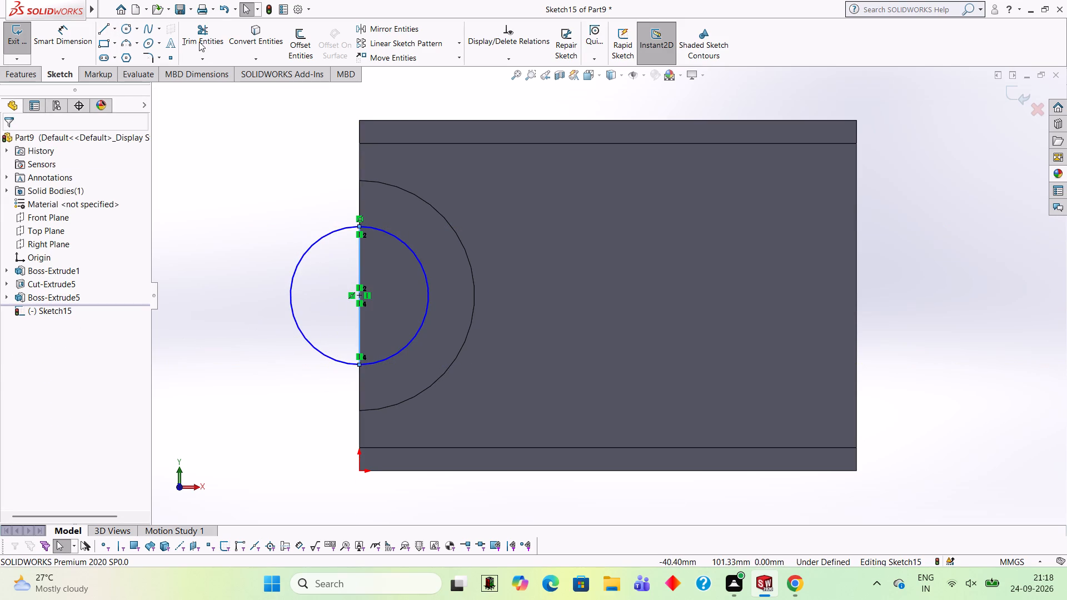
{"action": "left_click", "coordinate": [199, 41]}
{"action": "left_click", "coordinate": [295, 281]}
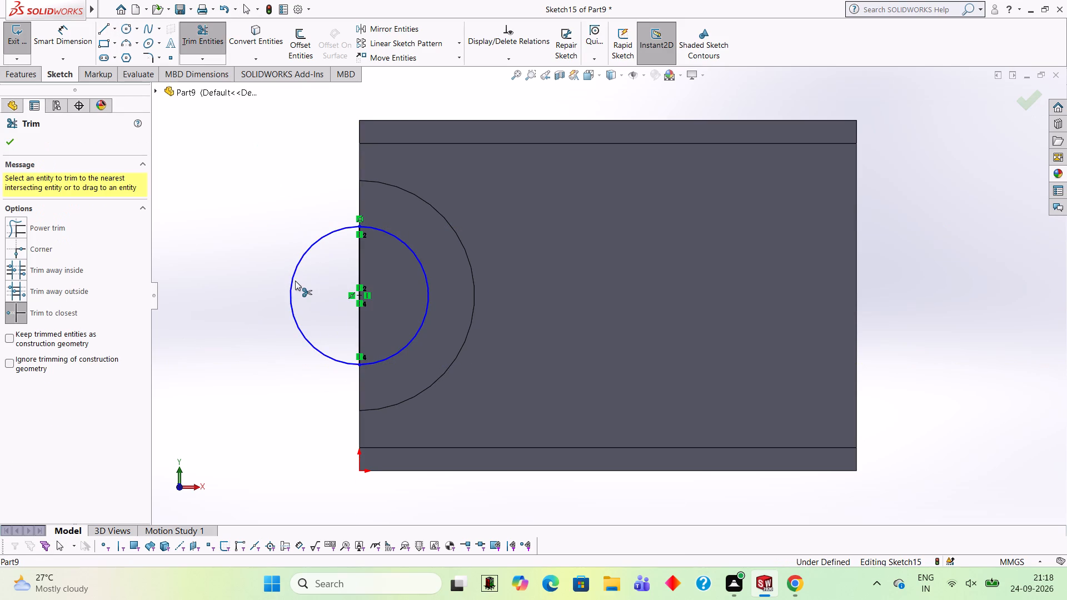
Cut-extrude the 18 mm radius half-circle profile 42 mm blind through the boss and channel floor.
{"action": "left_click", "coordinate": [28, 73]}
{"action": "left_click", "coordinate": [183, 39]}
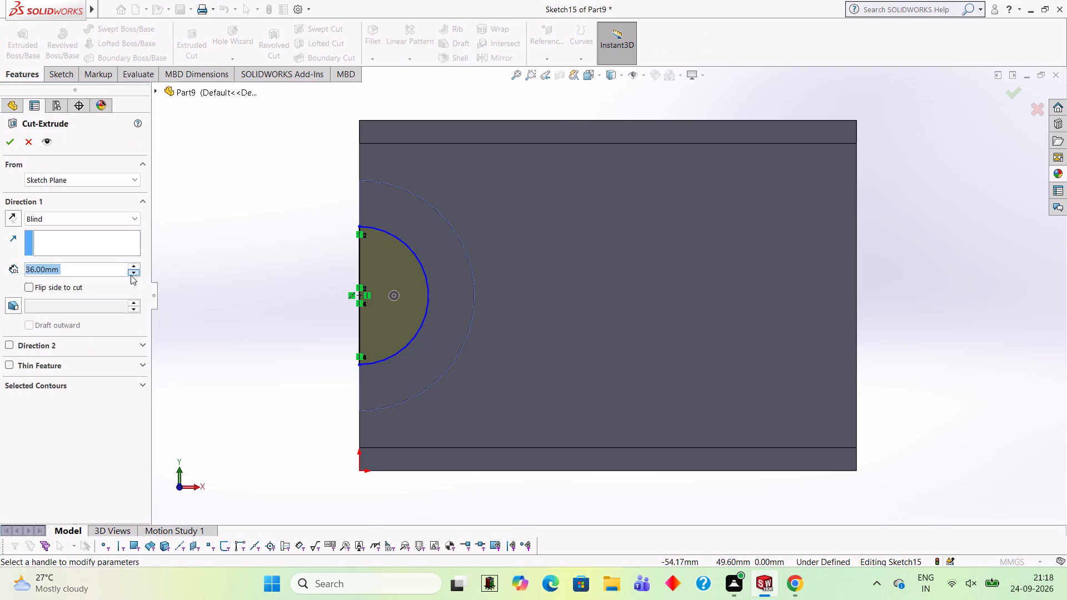
{"action": "type", "text": "42"}
{"action": "key", "text": "Return"}
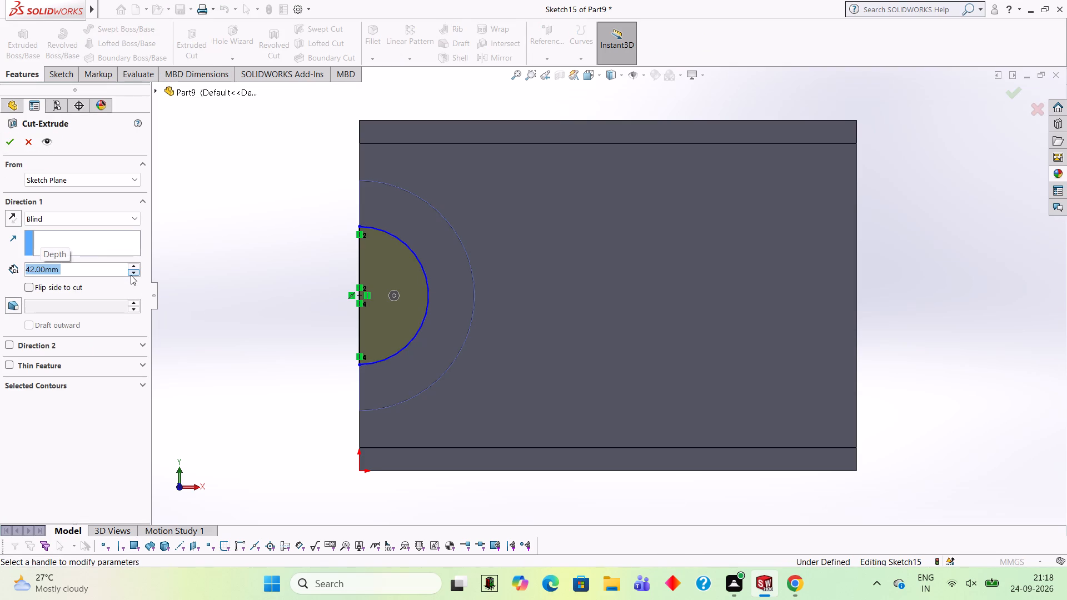
{"action": "middle_click_drag", "start_coordinate": [252, 248], "coordinate": [307, 254]}
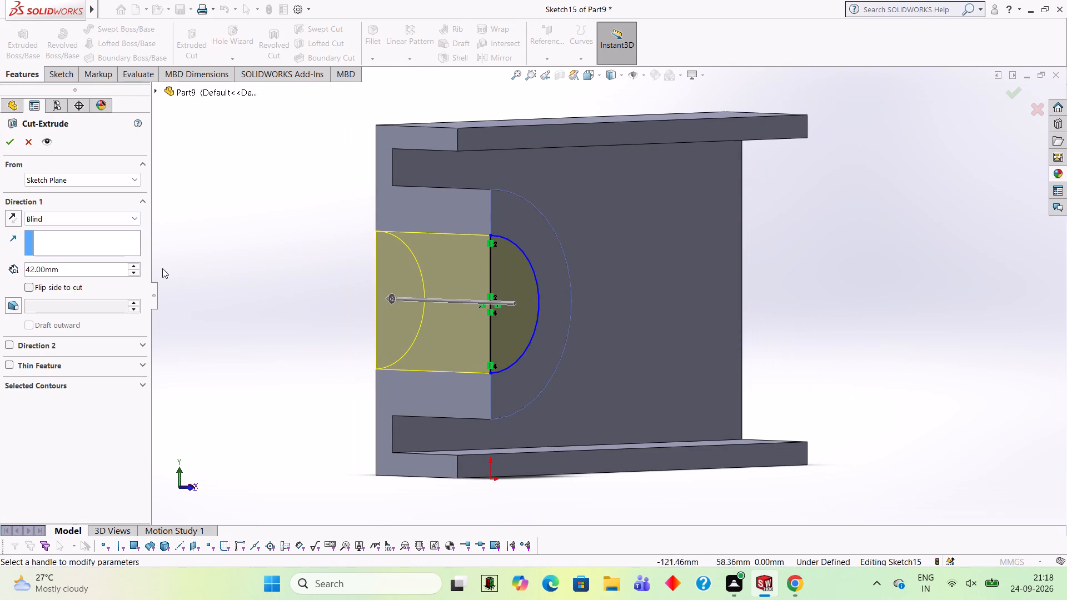
{"action": "left_click", "coordinate": [14, 142]}
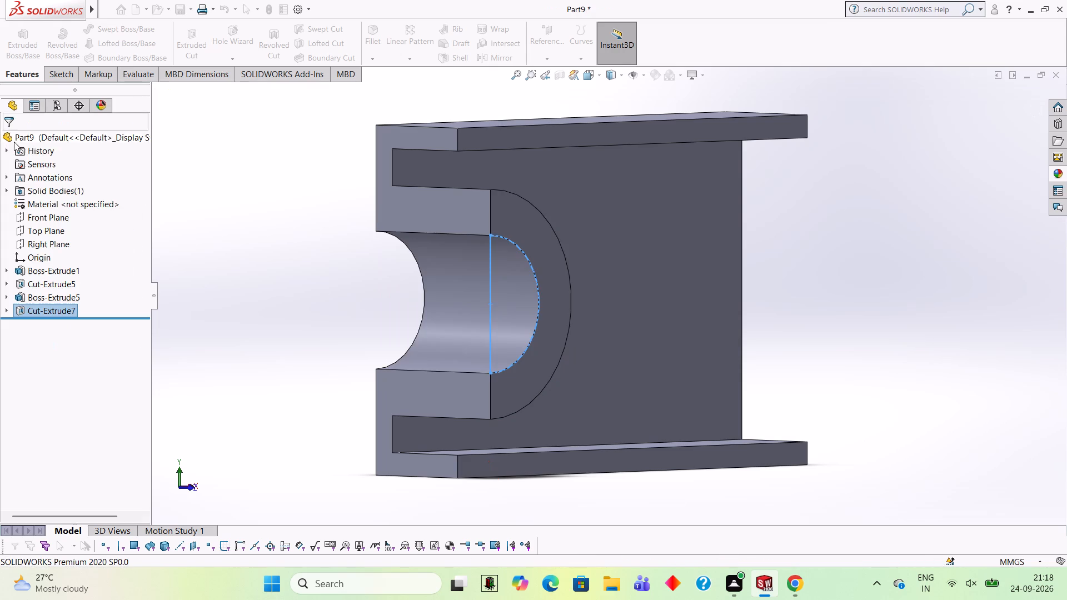
{"action": "left_click", "coordinate": [193, 205]}
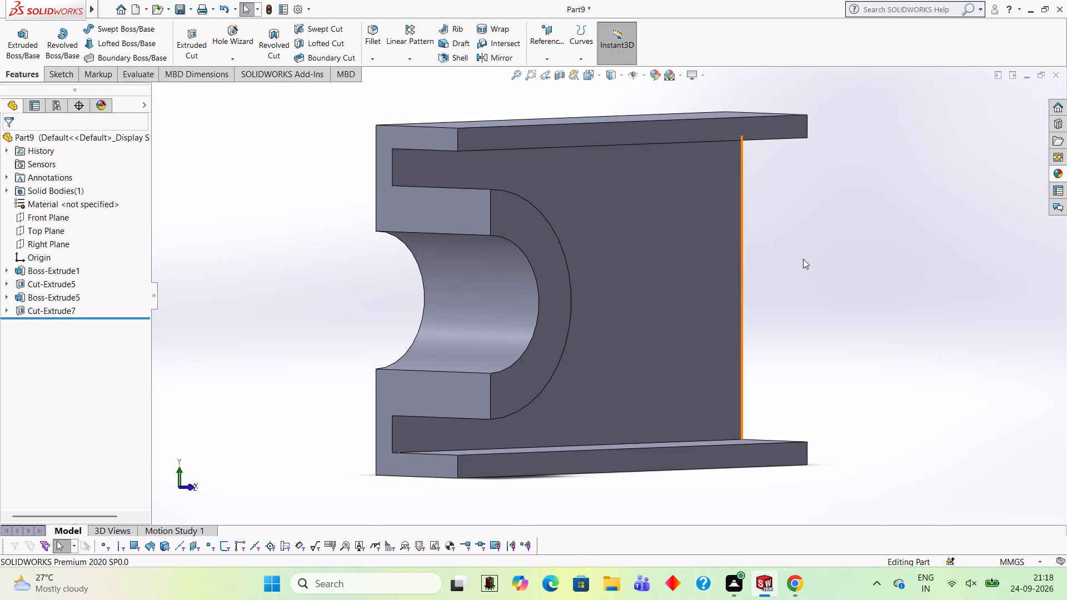
Start a new sketch on the outer face of the channel's lower flange, viewed normal to it.
{"action": "middle_click_drag", "start_coordinate": [802, 258], "coordinate": [760, 251]}
{"action": "scroll", "coordinate": [758, 251], "scroll_direction": "up", "scroll_amount": 3}
{"action": "middle_click_drag", "start_coordinate": [836, 253], "coordinate": [811, 253]}
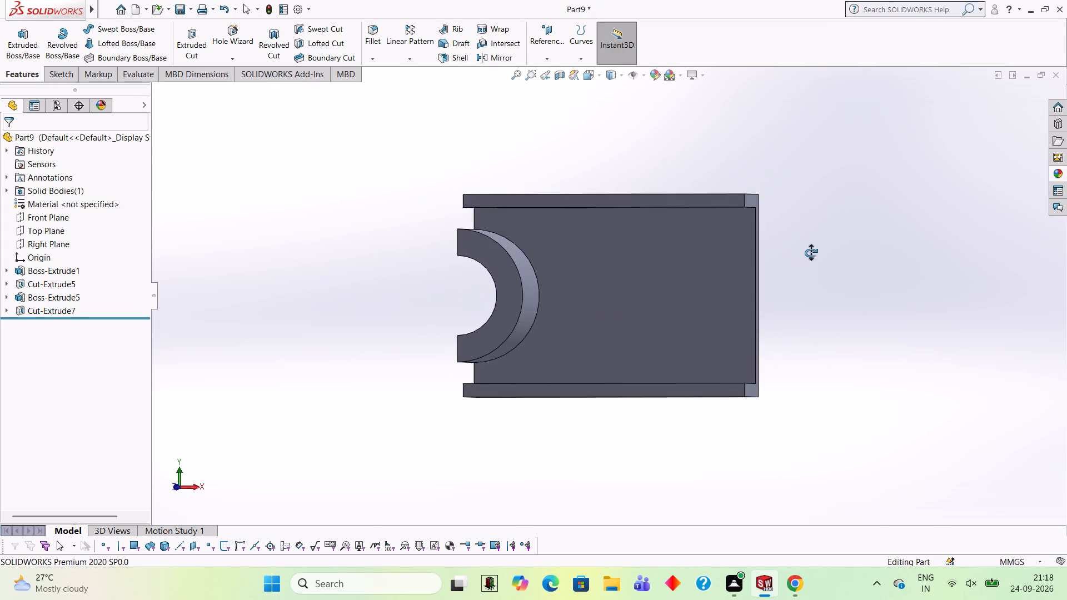
{"action": "middle_click_drag", "start_coordinate": [811, 253], "coordinate": [829, 251]}
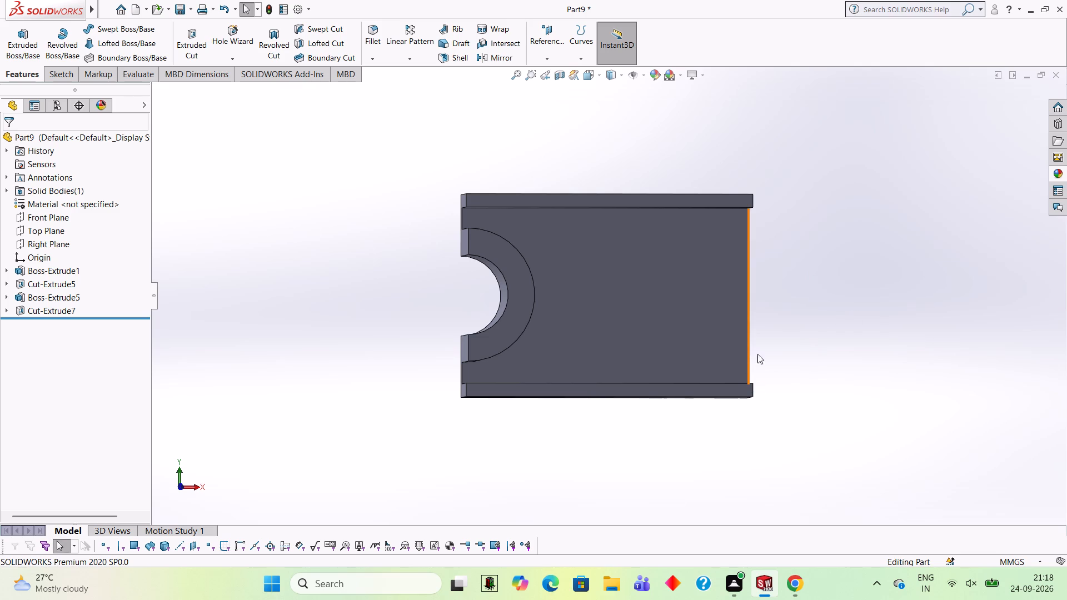
{"action": "middle_click_drag", "start_coordinate": [772, 352], "coordinate": [769, 211]}
{"action": "middle_click", "coordinate": [769, 211]}
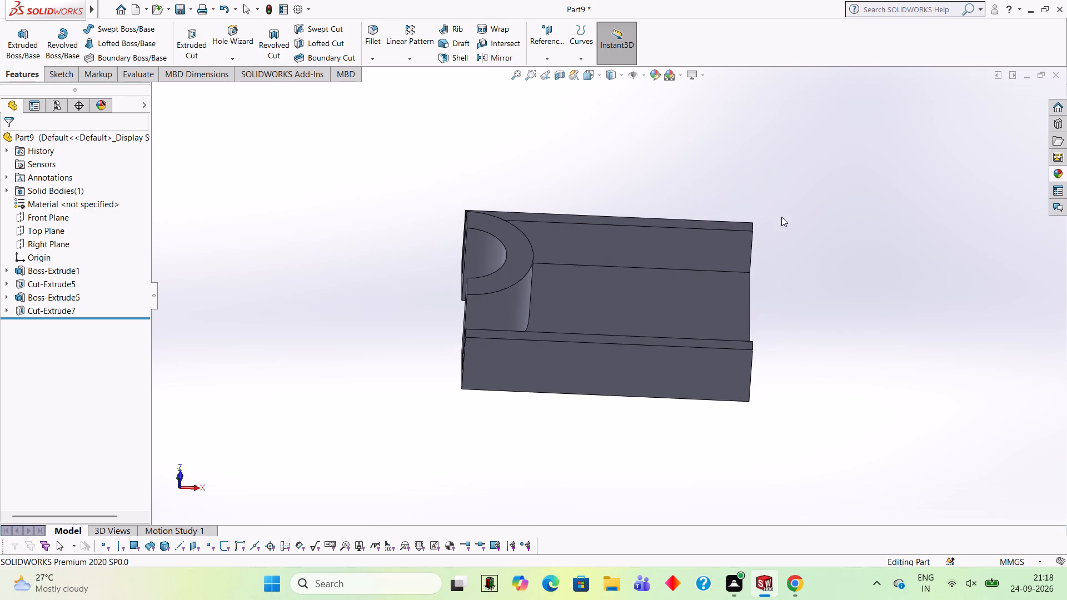
{"action": "middle_click_drag", "start_coordinate": [810, 164], "coordinate": [816, 122]}
{"action": "left_click", "coordinate": [677, 369]}
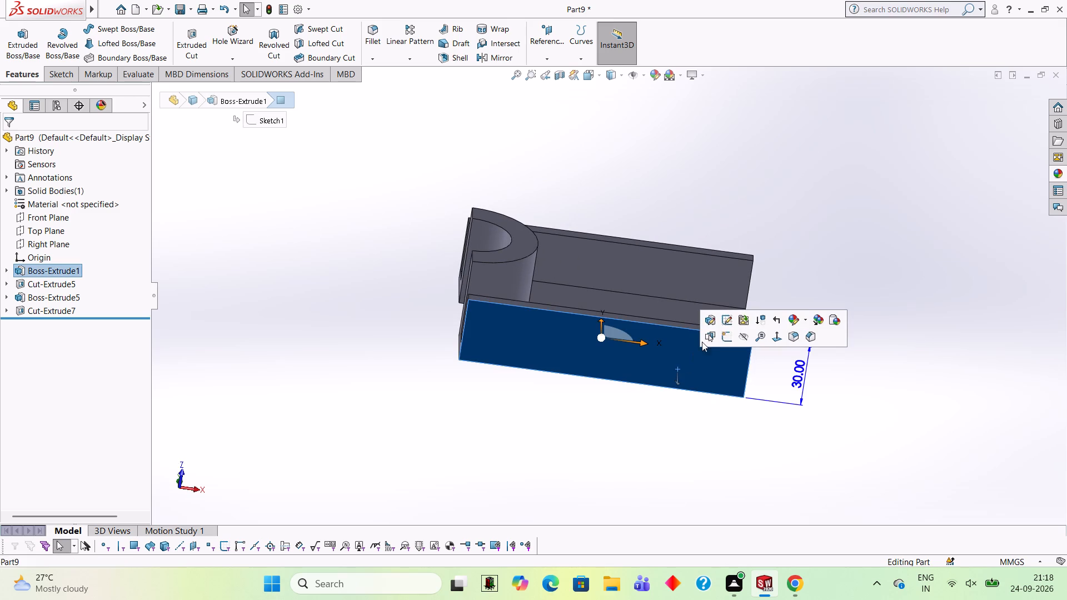
{"action": "left_click", "coordinate": [730, 334]}
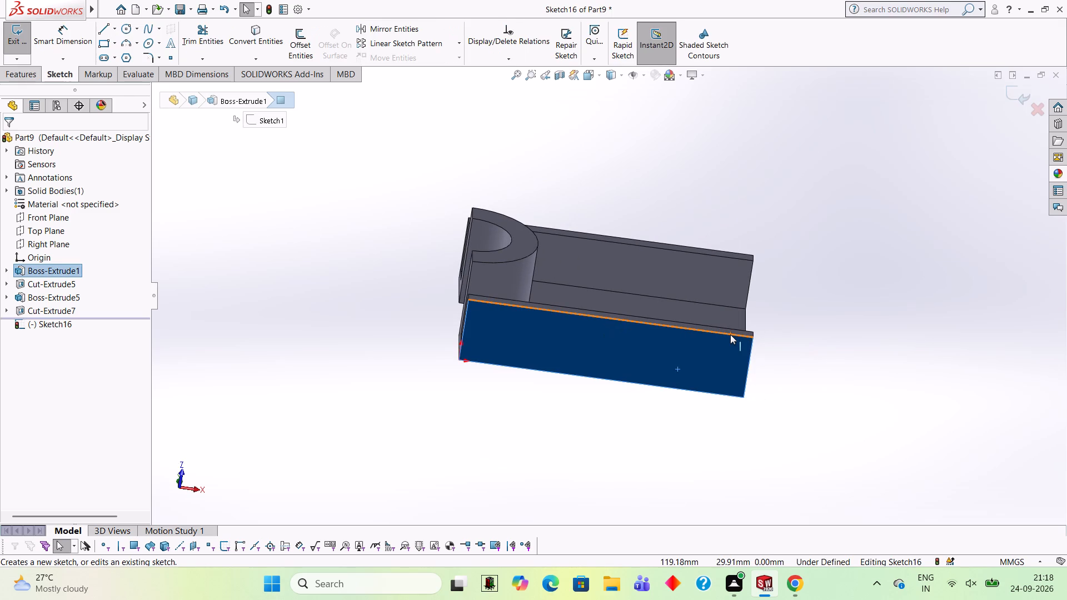
{"action": "key", "text": "ctrl+8"}
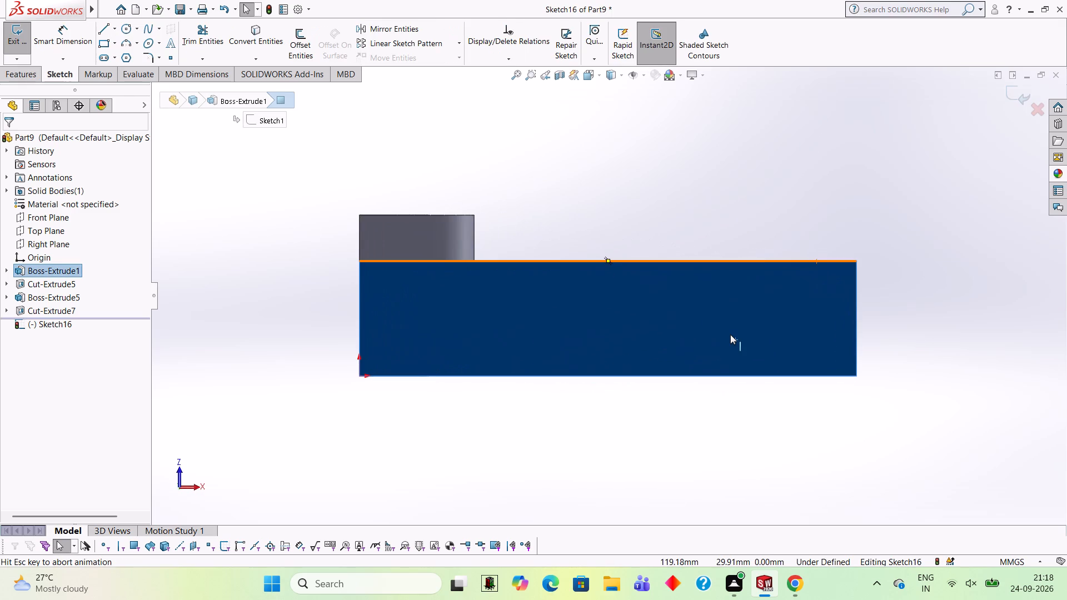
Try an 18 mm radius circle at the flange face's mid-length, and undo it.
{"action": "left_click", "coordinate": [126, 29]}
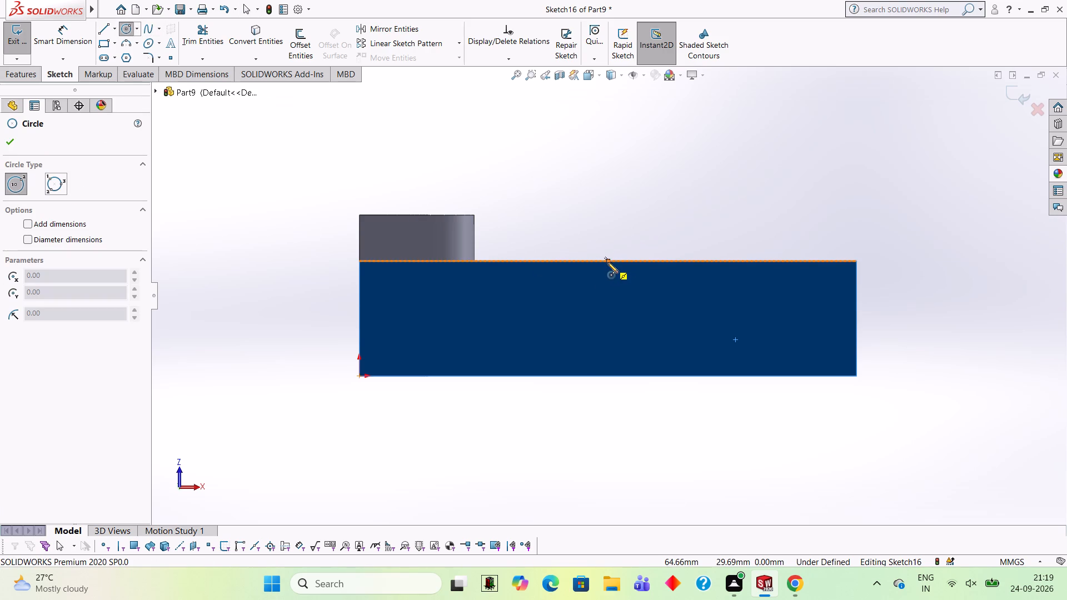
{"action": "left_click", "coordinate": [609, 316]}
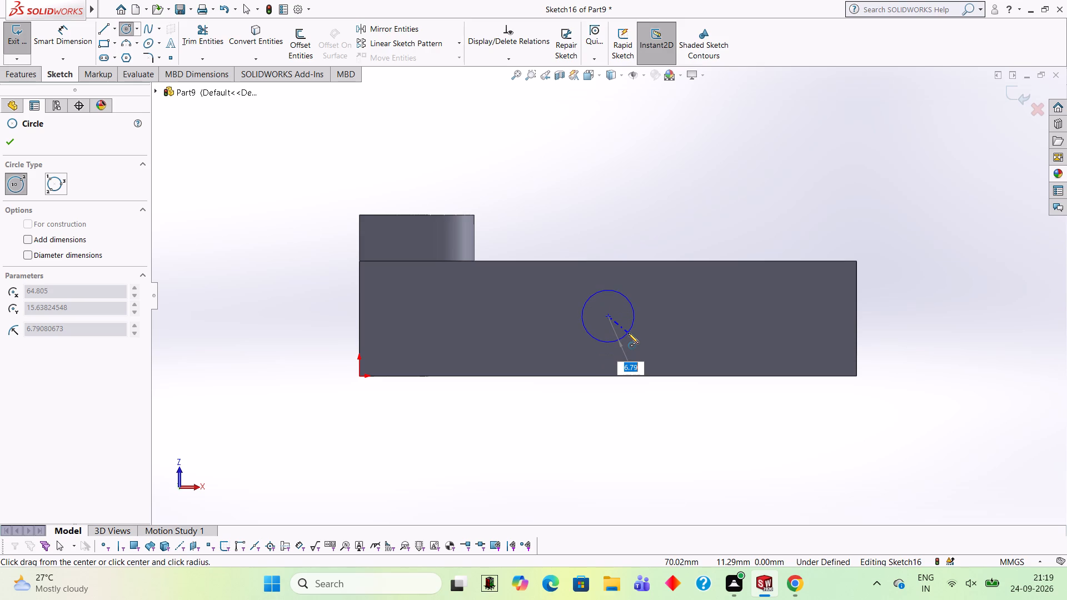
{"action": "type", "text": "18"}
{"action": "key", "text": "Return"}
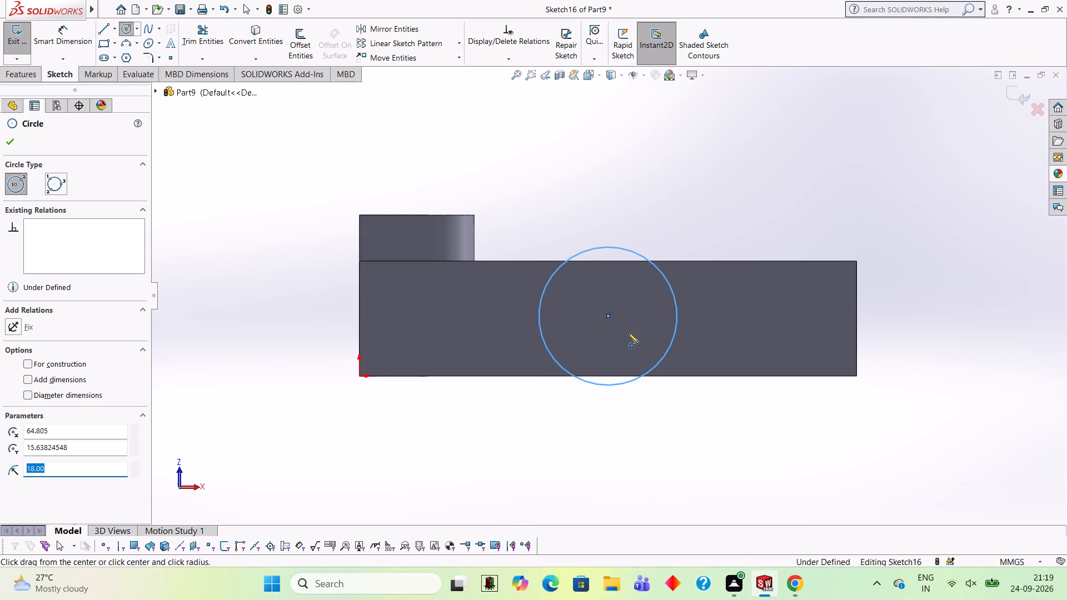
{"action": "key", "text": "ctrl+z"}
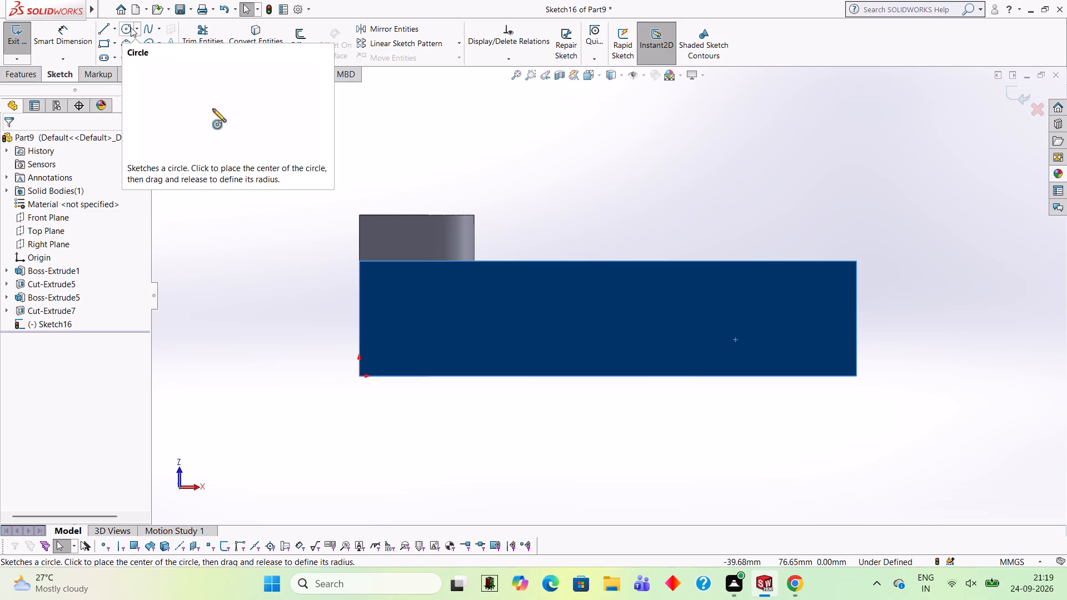
Sketch a 9 mm radius circle at the flange face's mid-length, with its centre dimensioned 13 mm from the long open-side edge.
{"action": "left_click", "coordinate": [131, 27]}
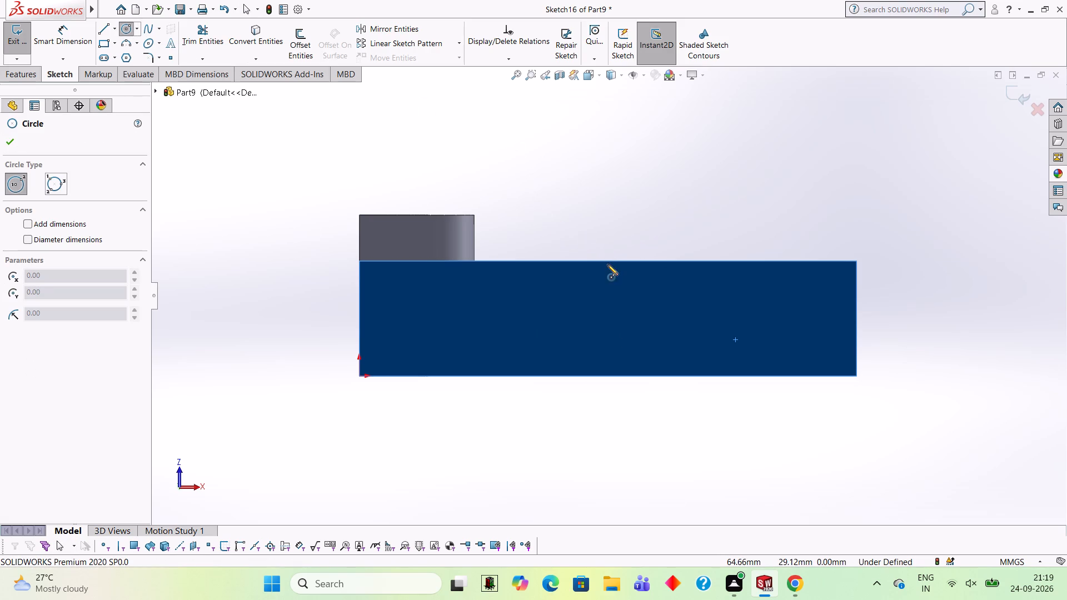
{"action": "left_click", "coordinate": [607, 311]}
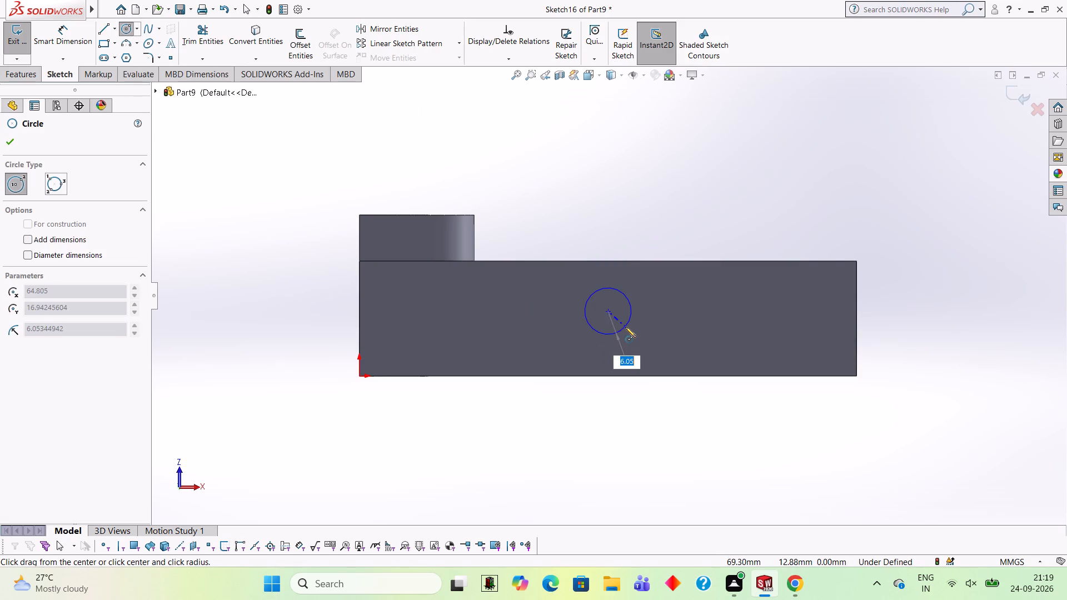
{"action": "key", "text": "9"}
{"action": "key", "text": "Return"}
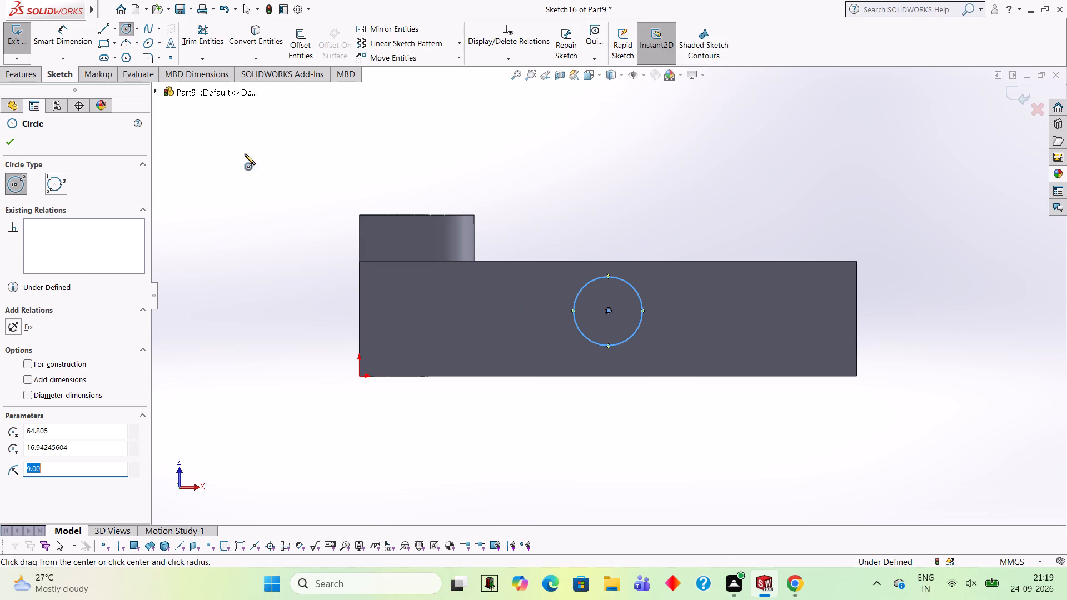
{"action": "left_click", "coordinate": [66, 39]}
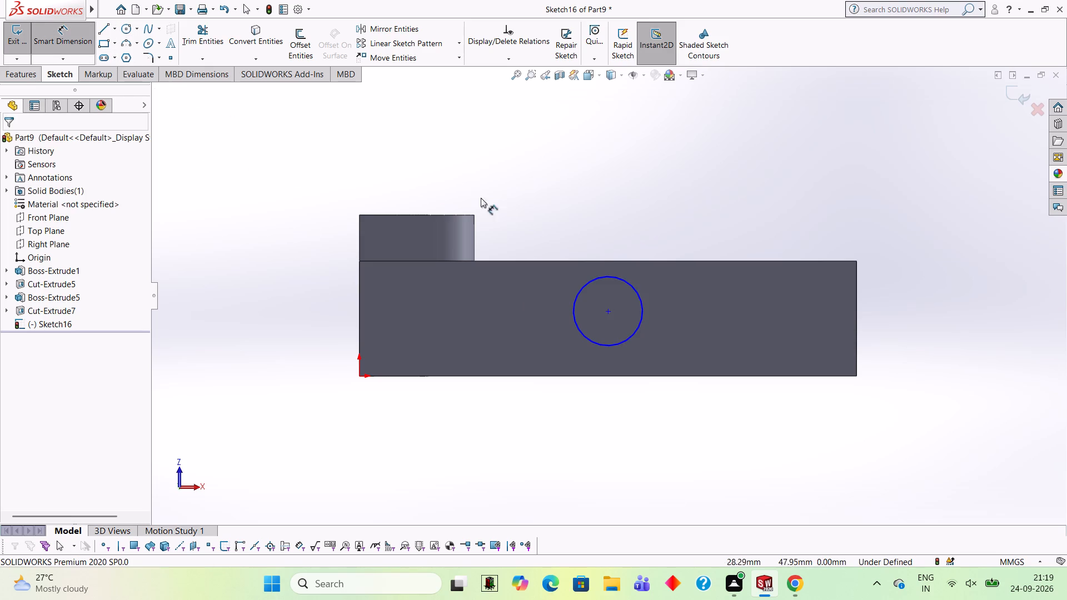
{"action": "left_click", "coordinate": [617, 262]}
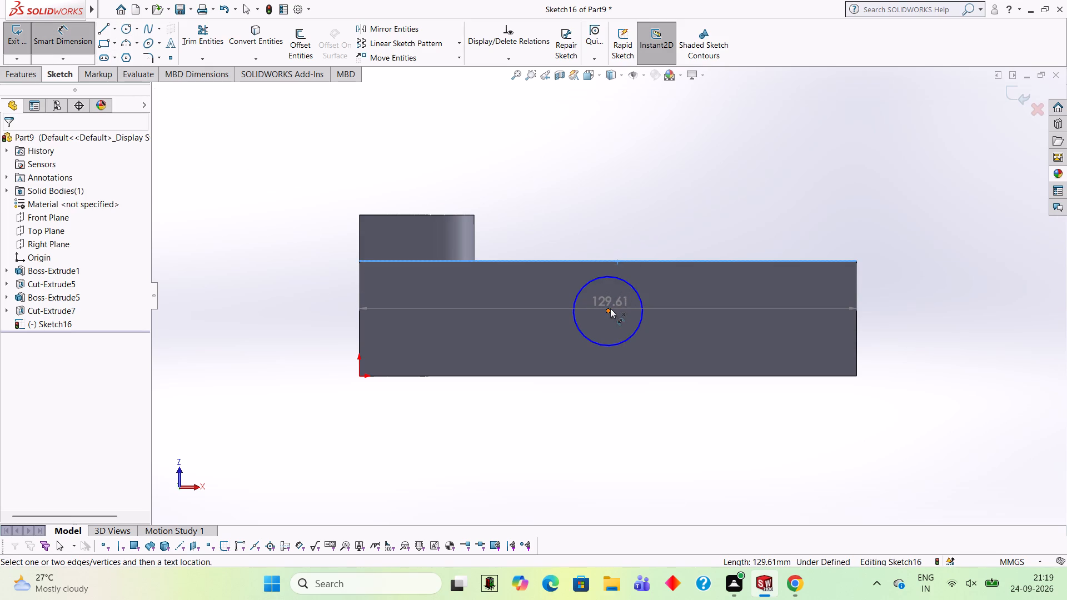
{"action": "left_click", "coordinate": [608, 308]}
{"action": "left_click", "coordinate": [876, 274]}
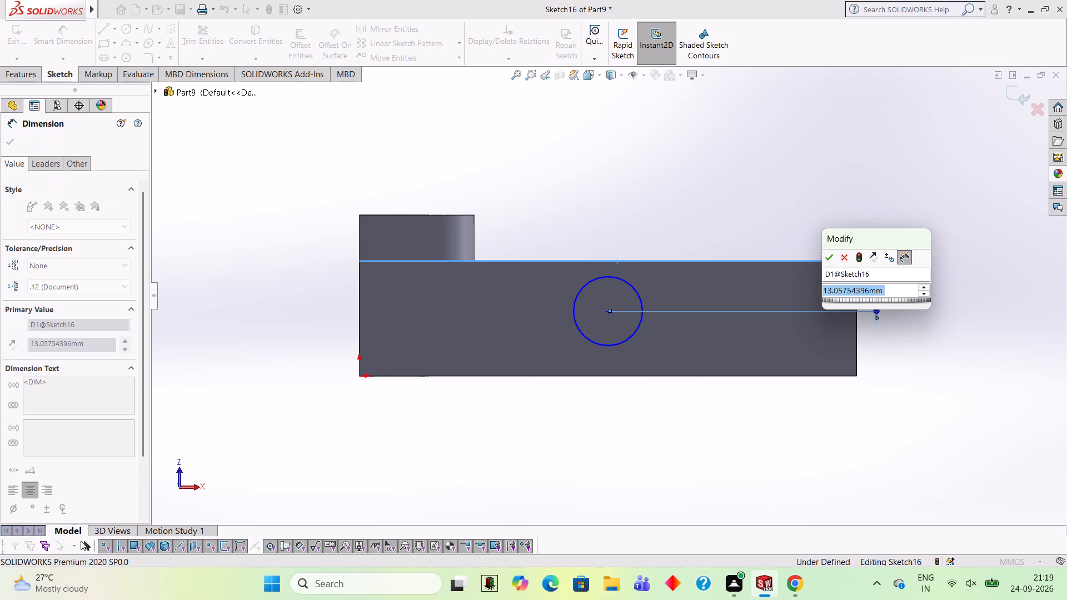
{"action": "key", "text": "1"}
{"action": "key", "text": "3"}
{"action": "key", "text": "Return"}
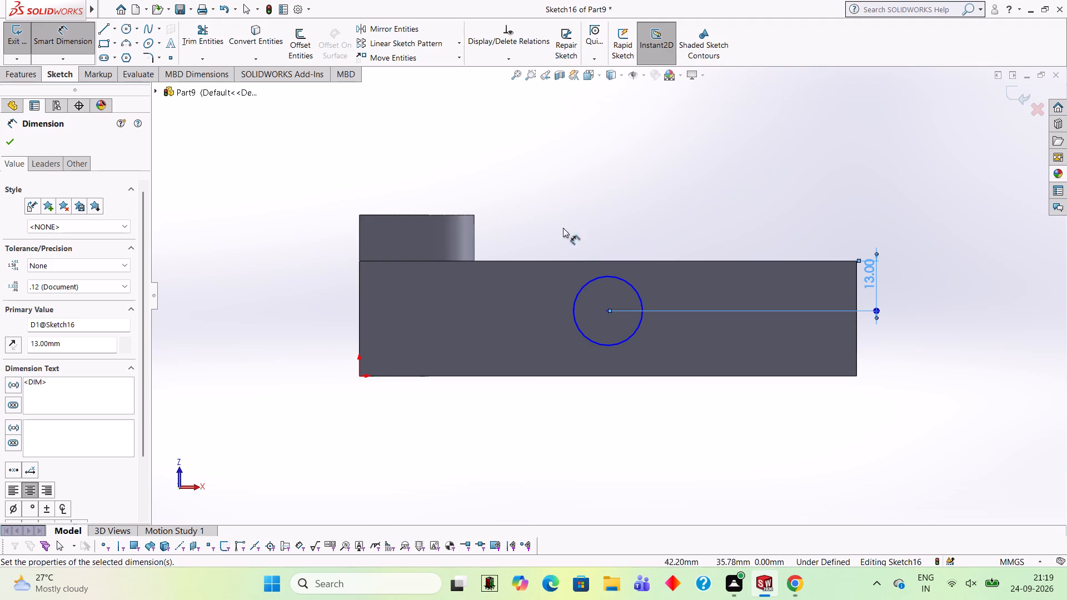
Cut-extrude the 9 mm radius circle 6 mm blind through the flange.
{"action": "middle_click_drag", "start_coordinate": [580, 218], "coordinate": [564, 337]}
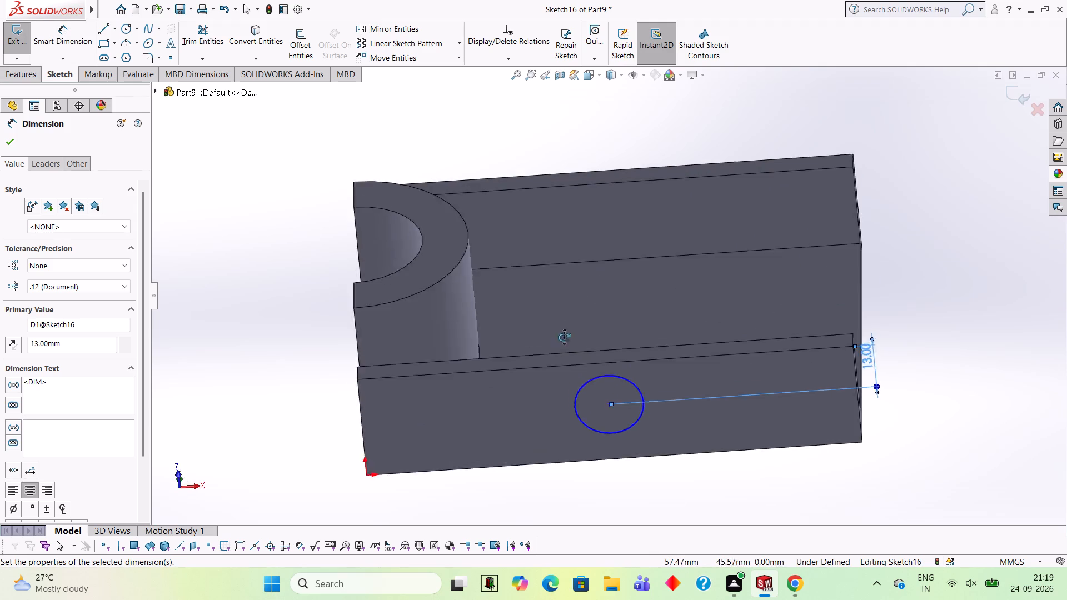
{"action": "middle_click_drag", "start_coordinate": [564, 337], "coordinate": [611, 469]}
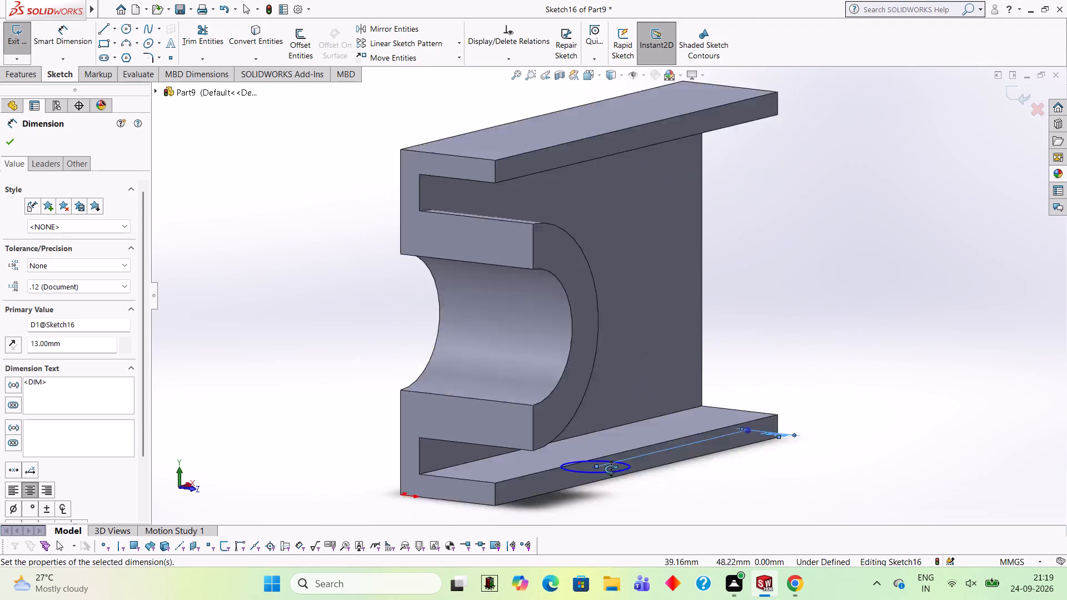
{"action": "middle_click_drag", "start_coordinate": [611, 469], "coordinate": [582, 225]}
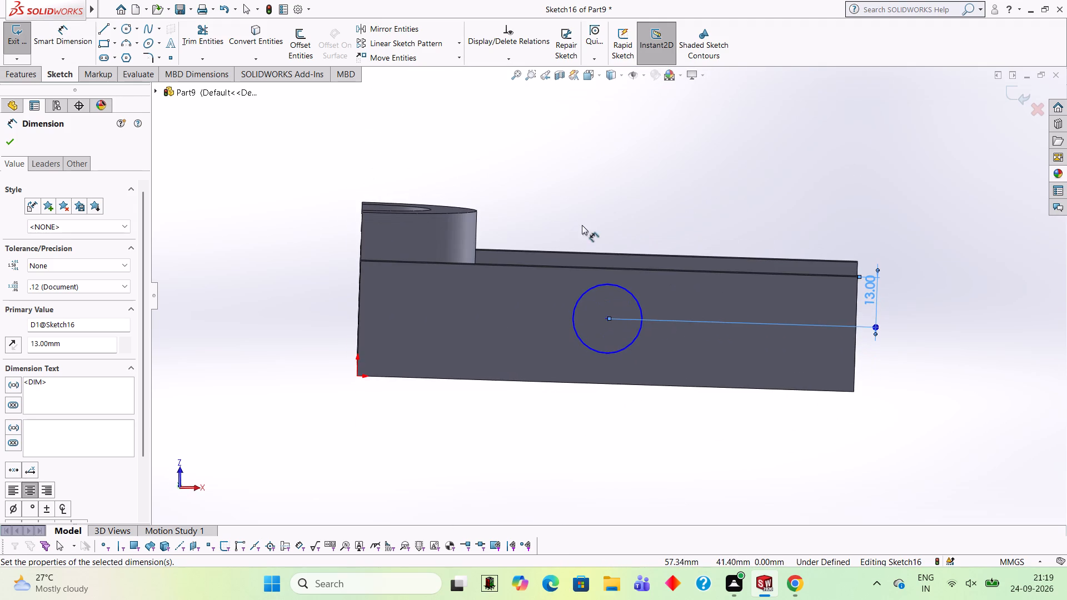
{"action": "left_click", "coordinate": [22, 77]}
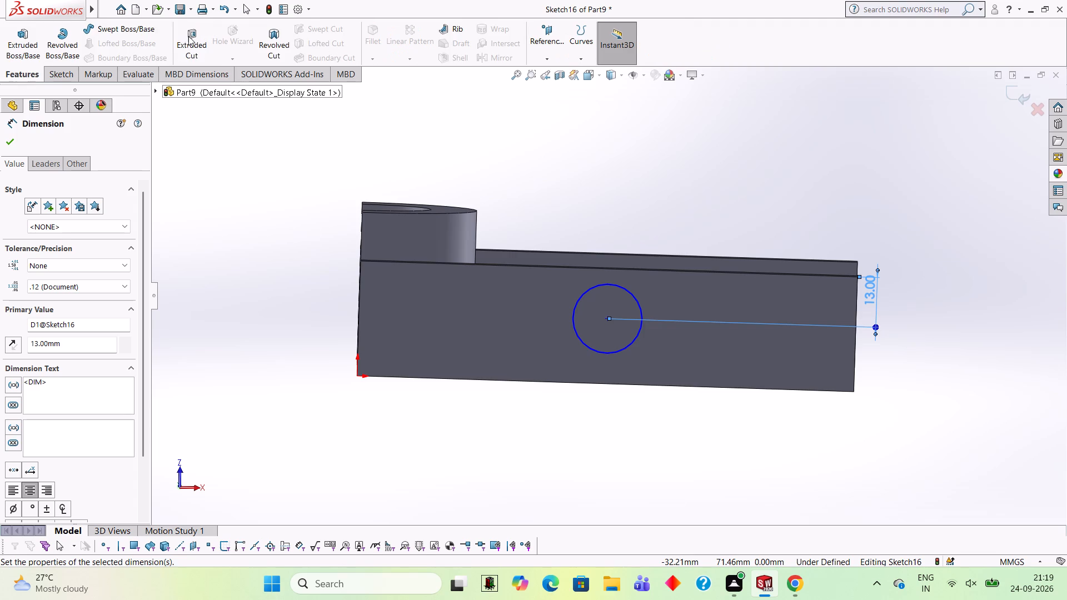
{"action": "left_click", "coordinate": [188, 36]}
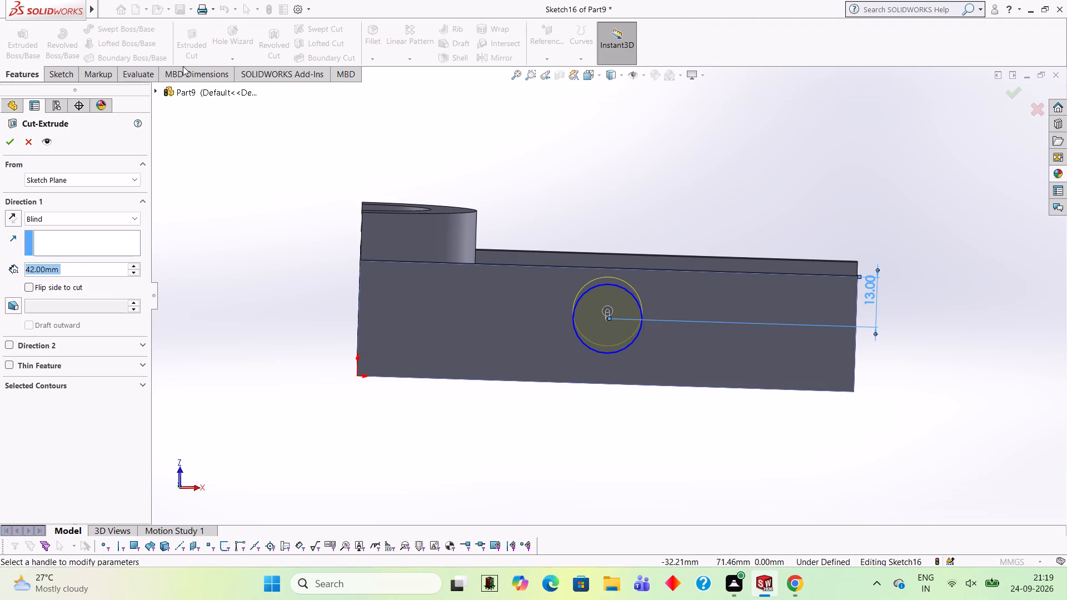
{"action": "key", "text": "6"}
{"action": "key", "text": "Return"}
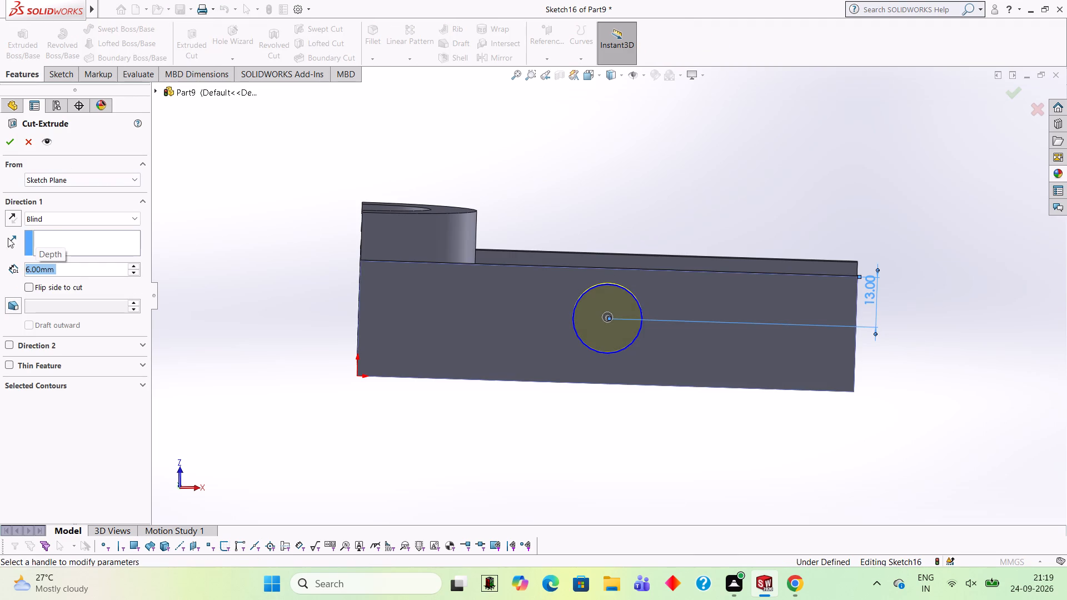
{"action": "left_click", "coordinate": [3, 144]}
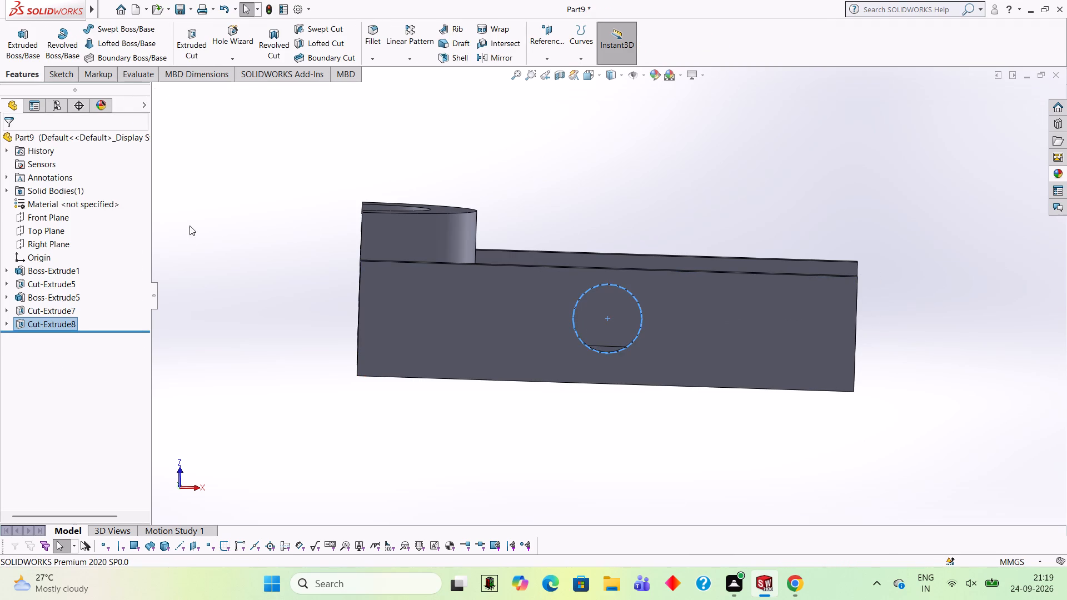
{"action": "left_click", "coordinate": [195, 226]}
Start a new sketch on the outer face of the opposite flange, viewed normal to it.
{"action": "middle_click_drag", "start_coordinate": [571, 213], "coordinate": [597, 258]}
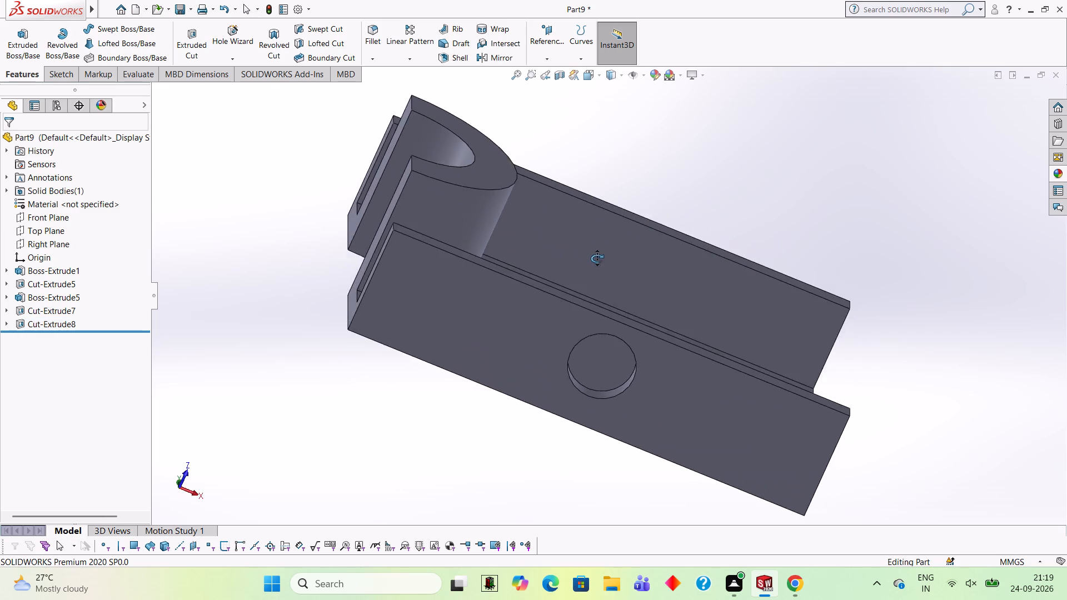
{"action": "middle_click_drag", "start_coordinate": [597, 258], "coordinate": [579, 448]}
{"action": "middle_click_drag", "start_coordinate": [689, 222], "coordinate": [664, 317]}
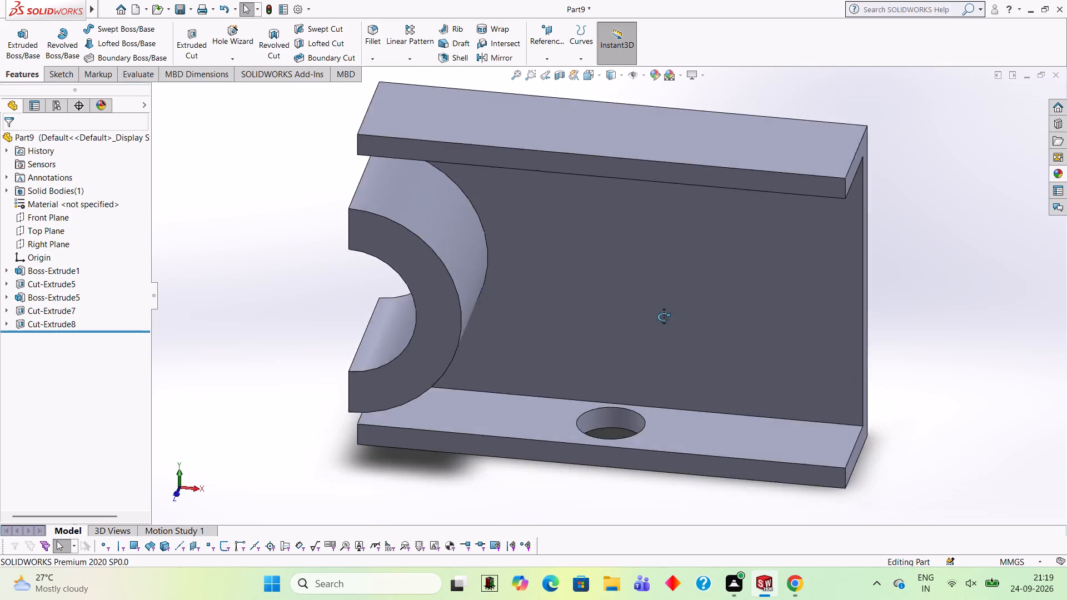
{"action": "middle_click_drag", "start_coordinate": [664, 317], "coordinate": [677, 457]}
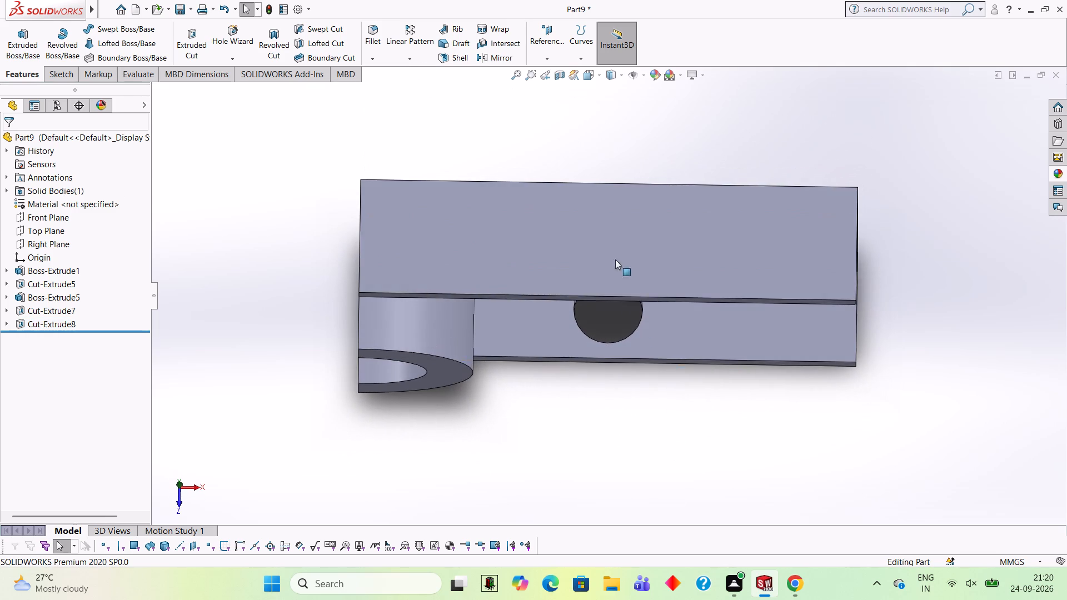
{"action": "left_click", "coordinate": [627, 227]}
{"action": "left_click", "coordinate": [678, 195]}
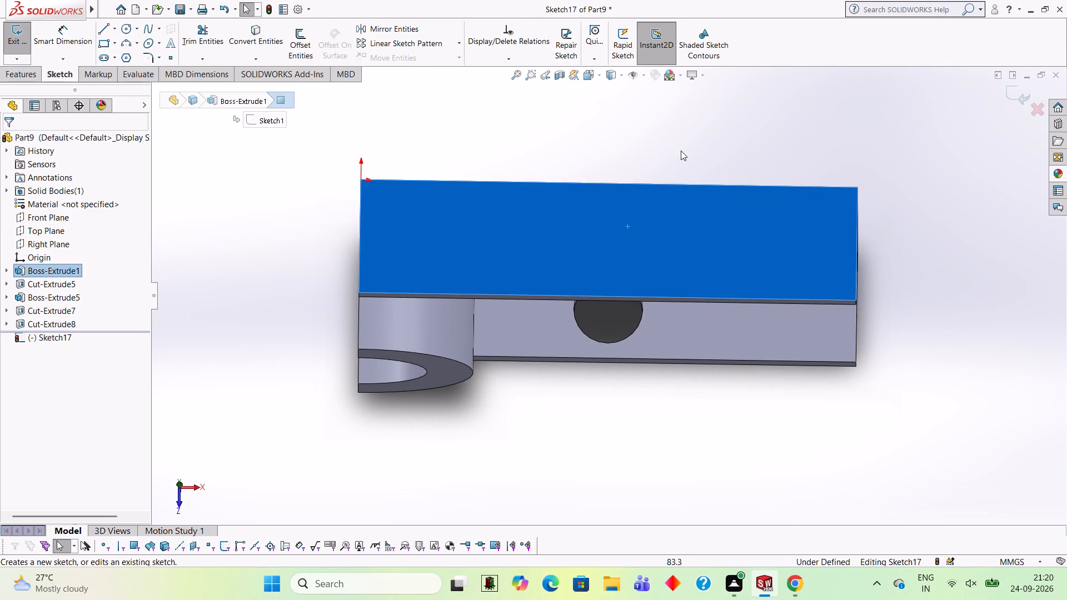
{"action": "key", "text": "ctrl+8"}
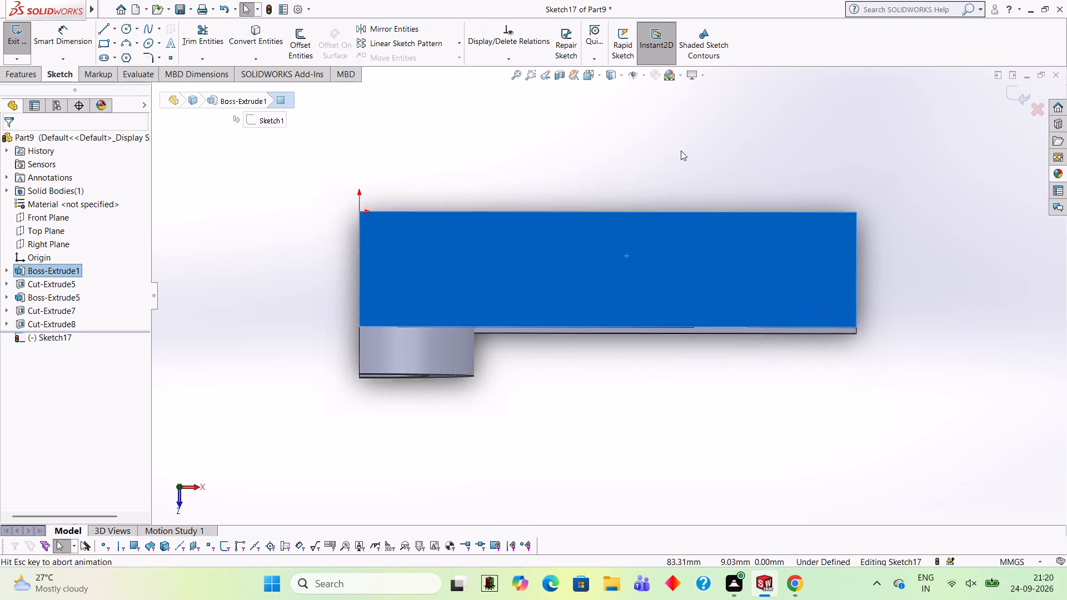
Sketch a 9 mm radius circle at the flange face's mid-length, with its centre dimensioned 13 mm from the long open-side edge.
{"action": "left_click", "coordinate": [118, 32]}
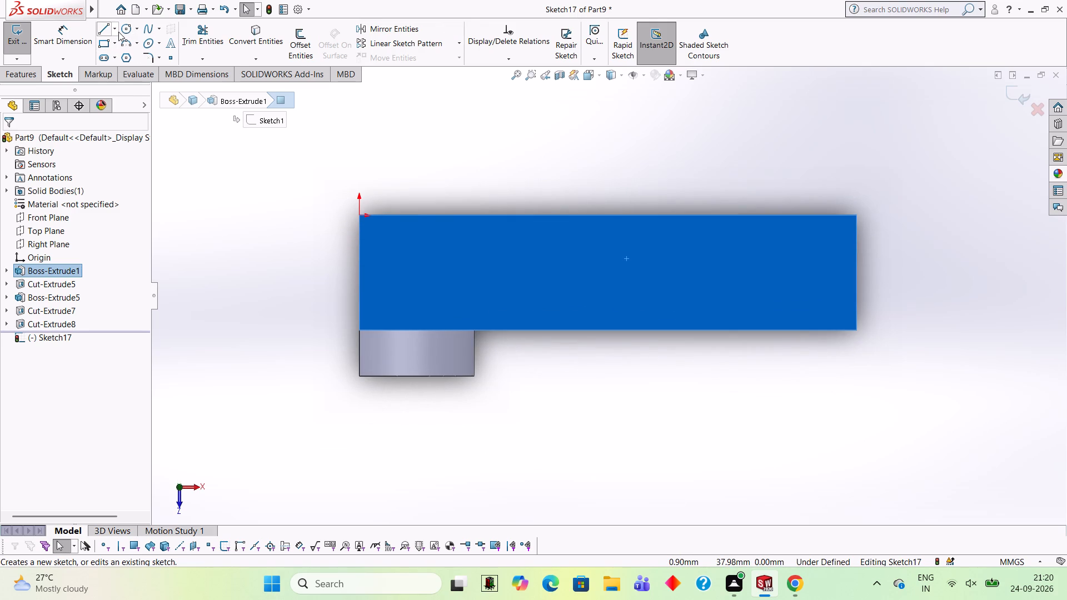
{"action": "left_click", "coordinate": [124, 33]}
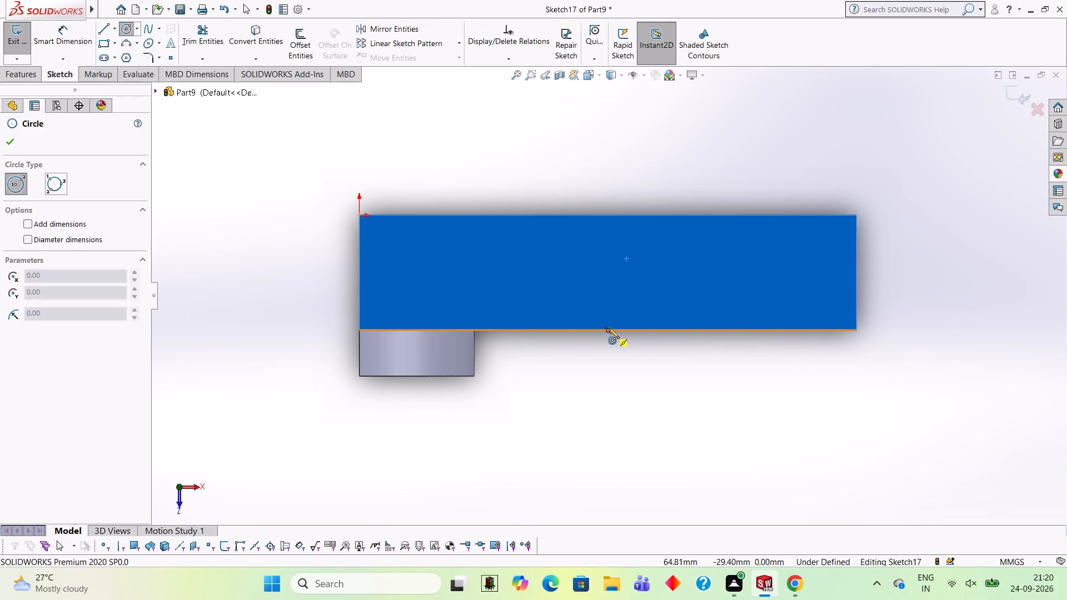
{"action": "left_click", "coordinate": [609, 275]}
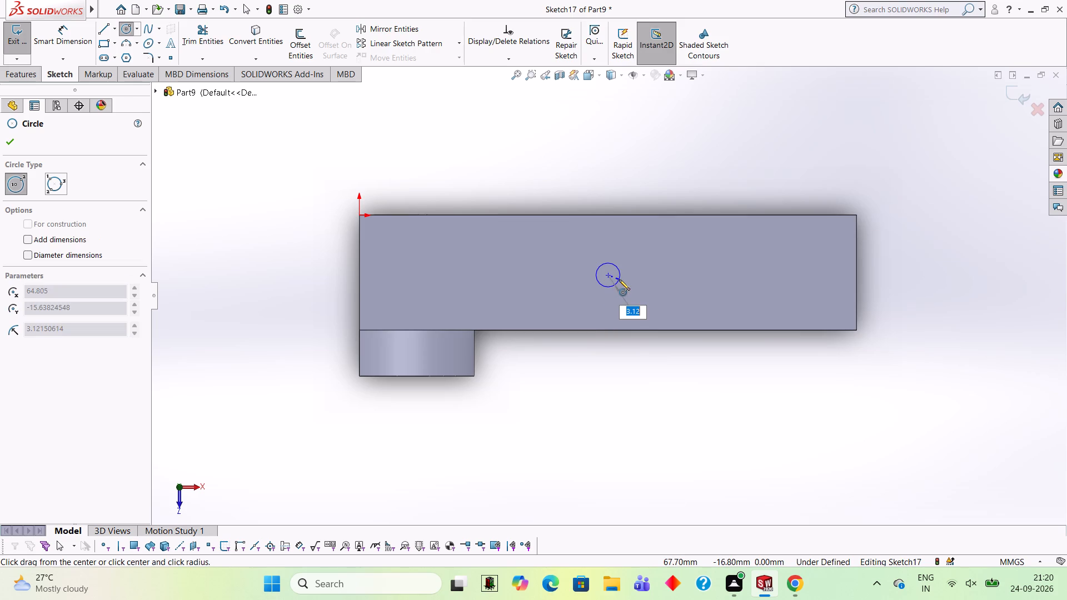
{"action": "key", "text": "9"}
{"action": "key", "text": "Return"}
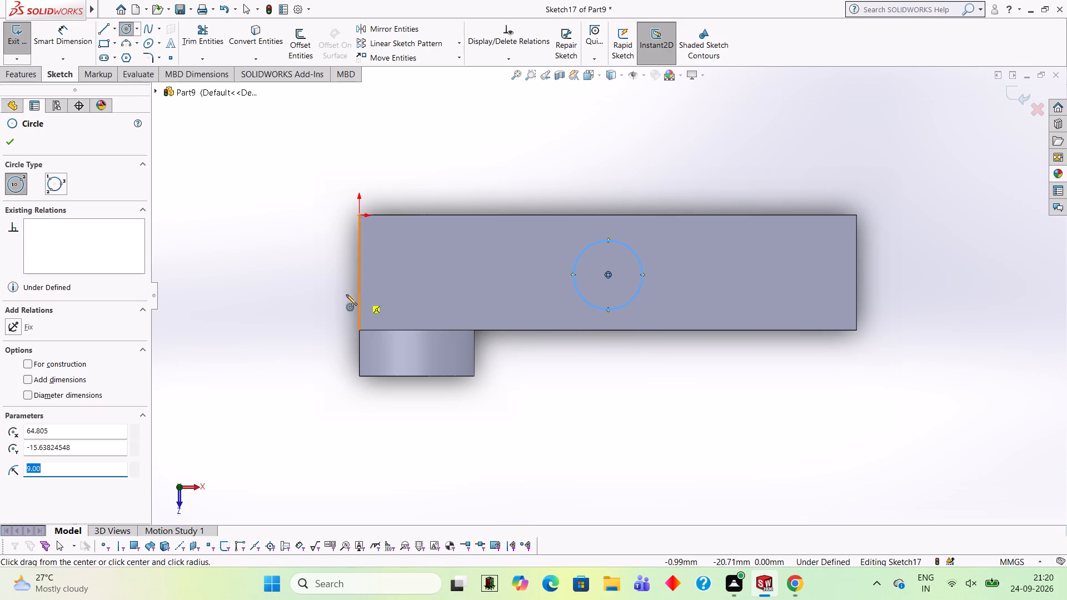
{"action": "left_click", "coordinate": [62, 37]}
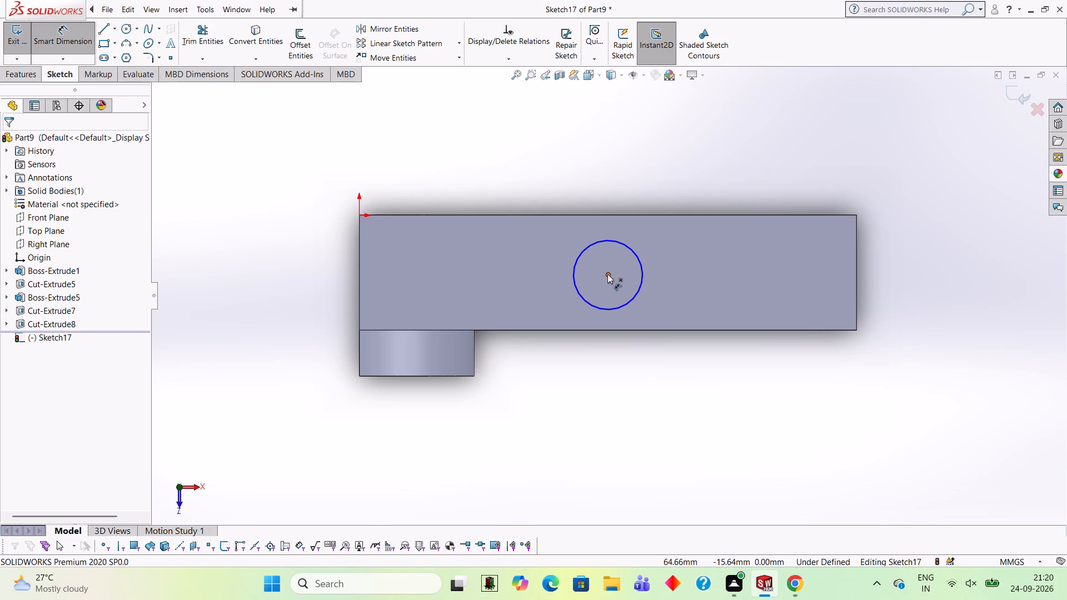
{"action": "left_click", "coordinate": [607, 274]}
{"action": "left_click", "coordinate": [610, 329]}
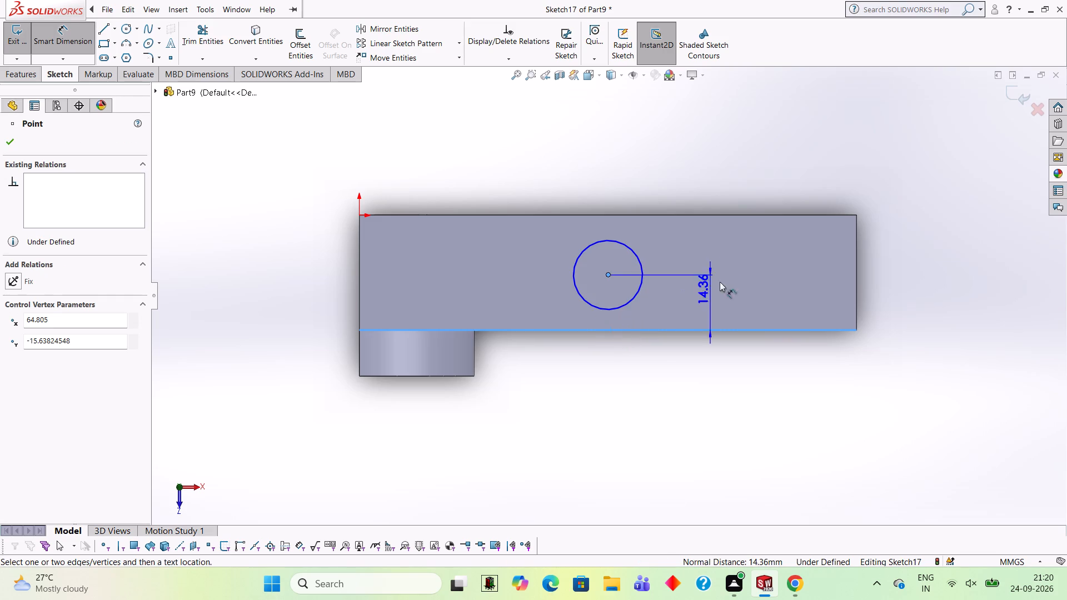
{"action": "left_click", "coordinate": [908, 283]}
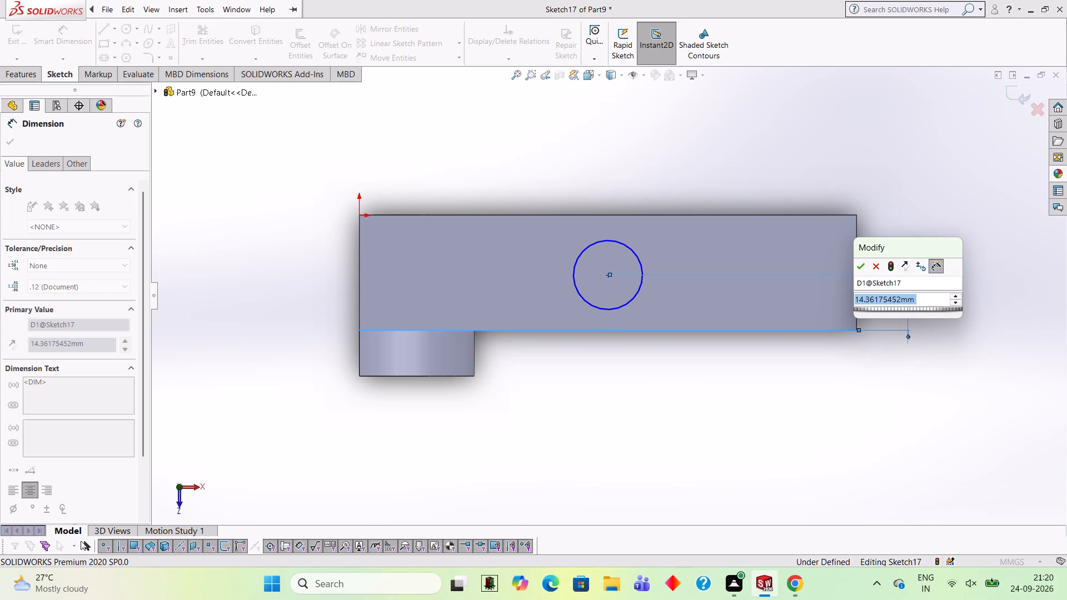
{"action": "type", "text": "13"}
{"action": "key", "text": "Return"}
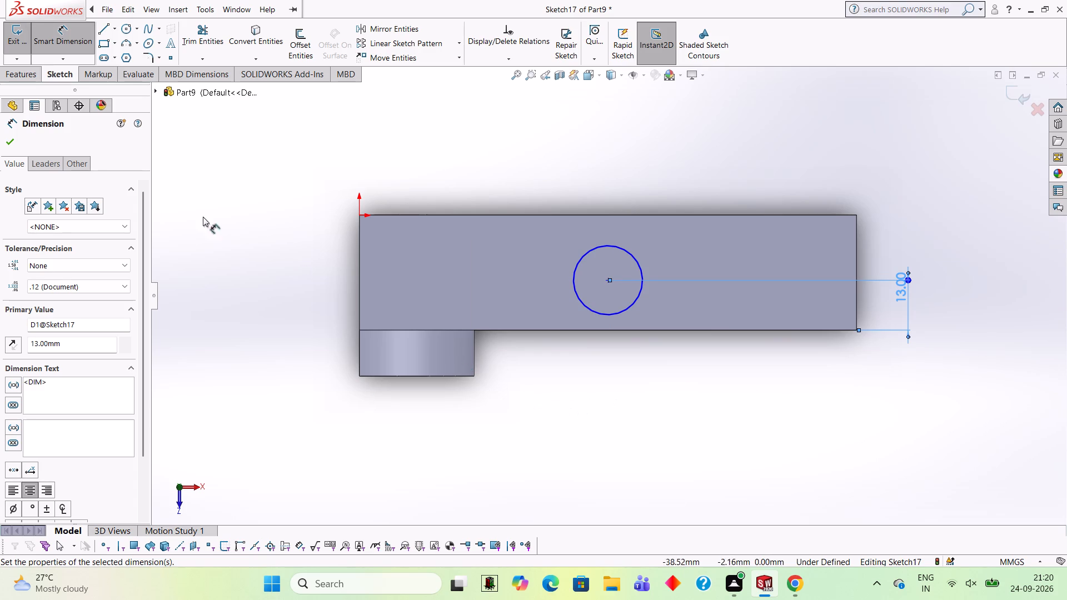
Cut-extrude the 9 mm radius circle 6 mm blind through the flange.
{"action": "left_click", "coordinate": [32, 74]}
{"action": "left_click", "coordinate": [196, 37]}
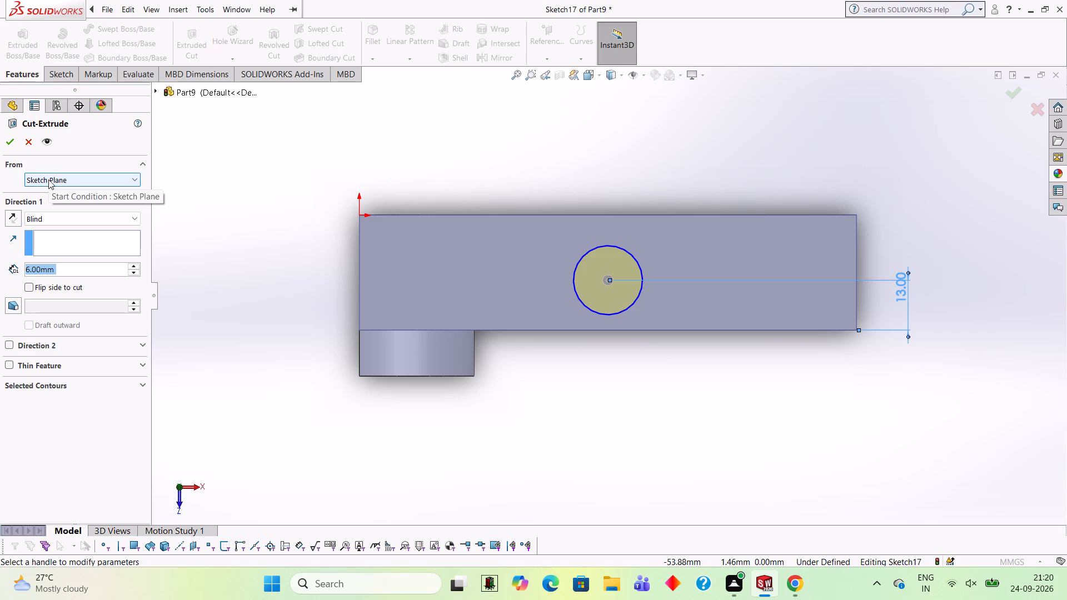
{"action": "left_click", "coordinate": [13, 144]}
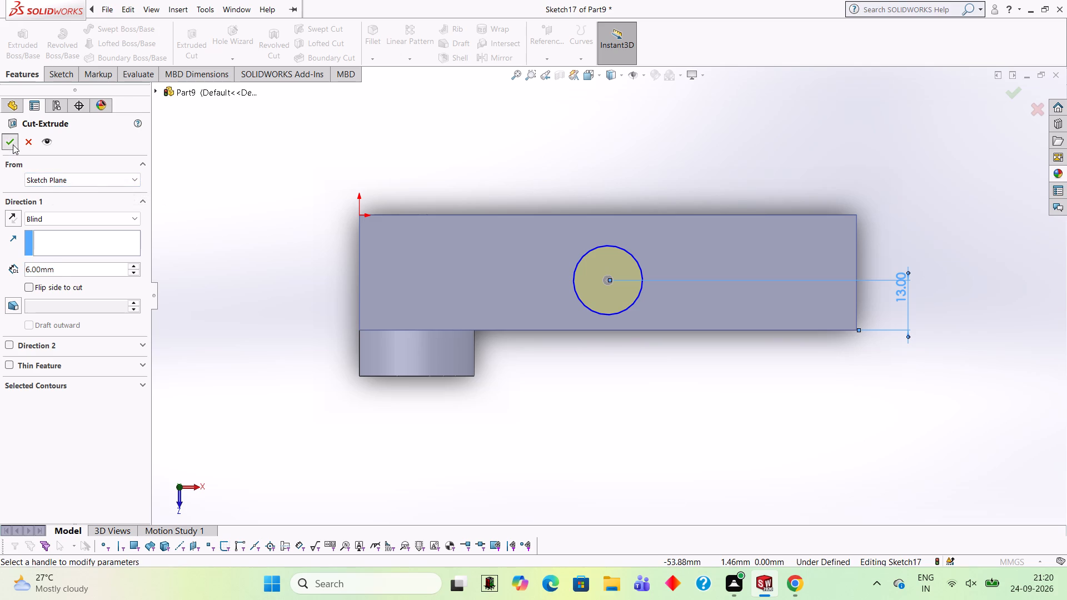
{"action": "left_click", "coordinate": [262, 301]}
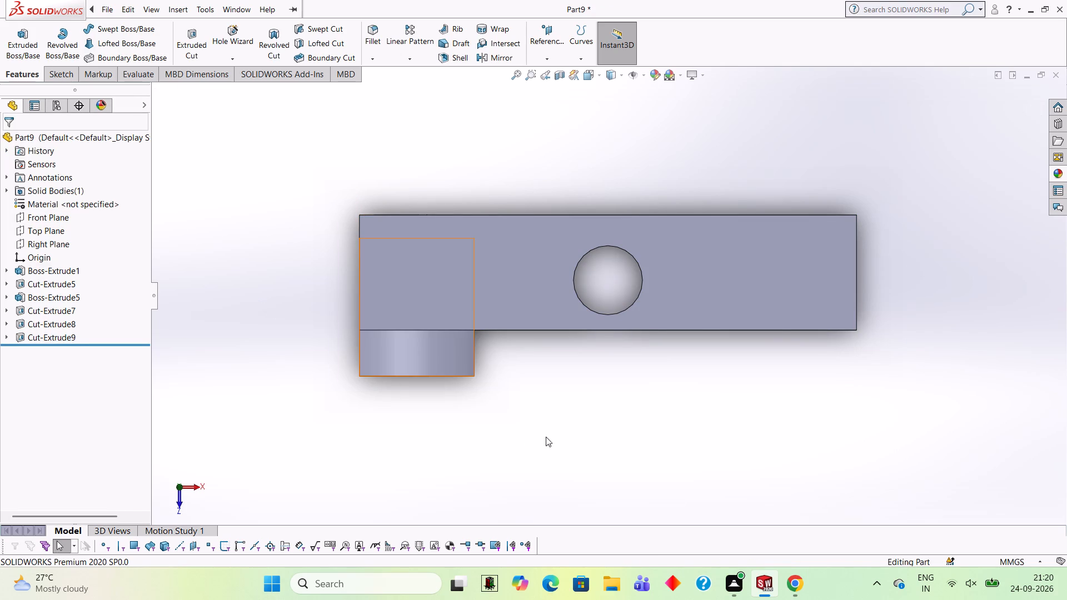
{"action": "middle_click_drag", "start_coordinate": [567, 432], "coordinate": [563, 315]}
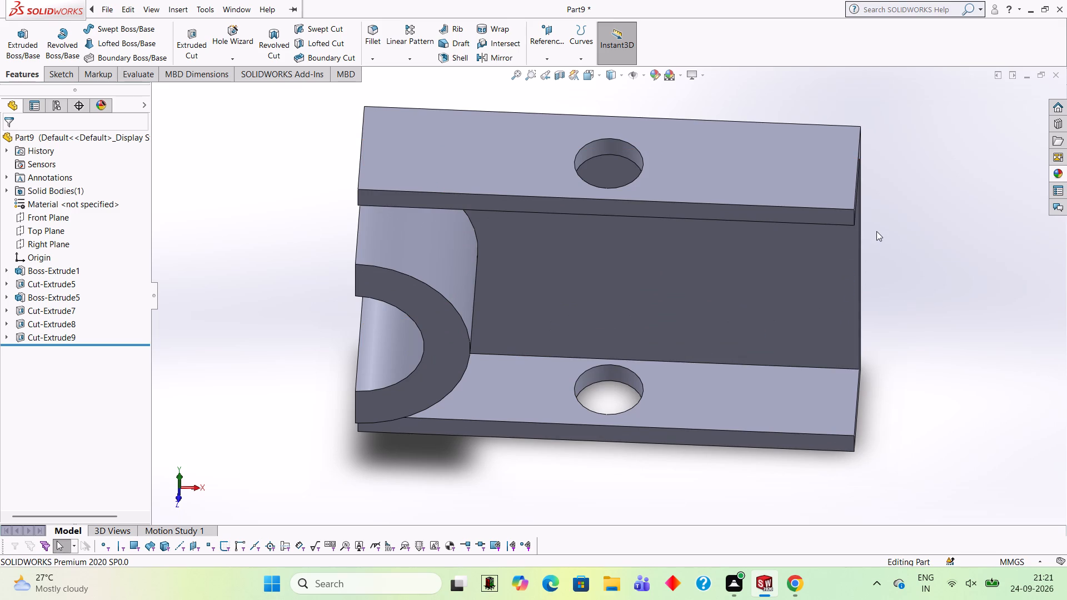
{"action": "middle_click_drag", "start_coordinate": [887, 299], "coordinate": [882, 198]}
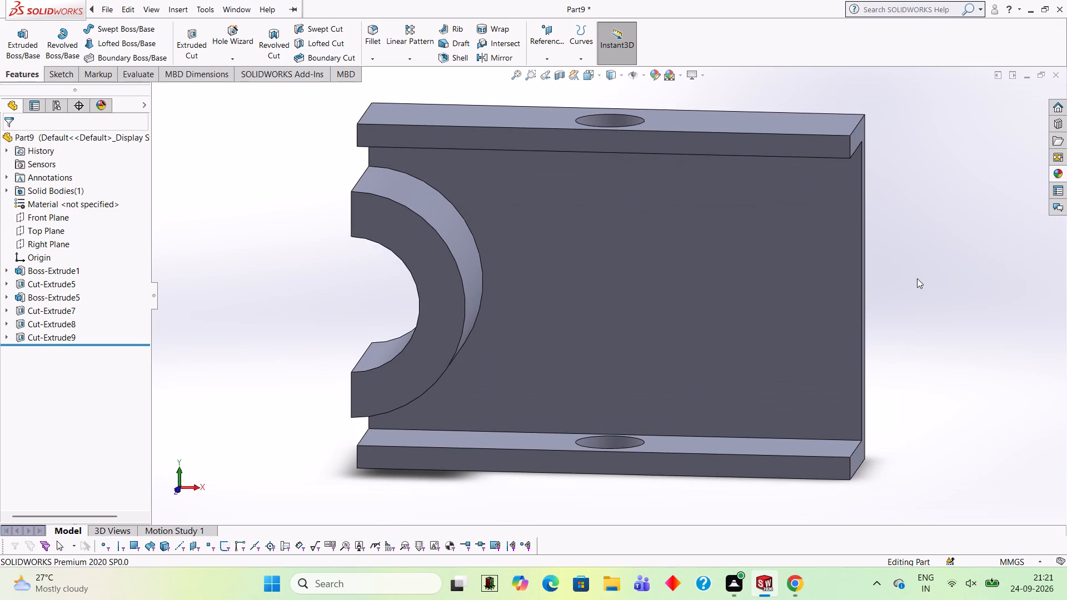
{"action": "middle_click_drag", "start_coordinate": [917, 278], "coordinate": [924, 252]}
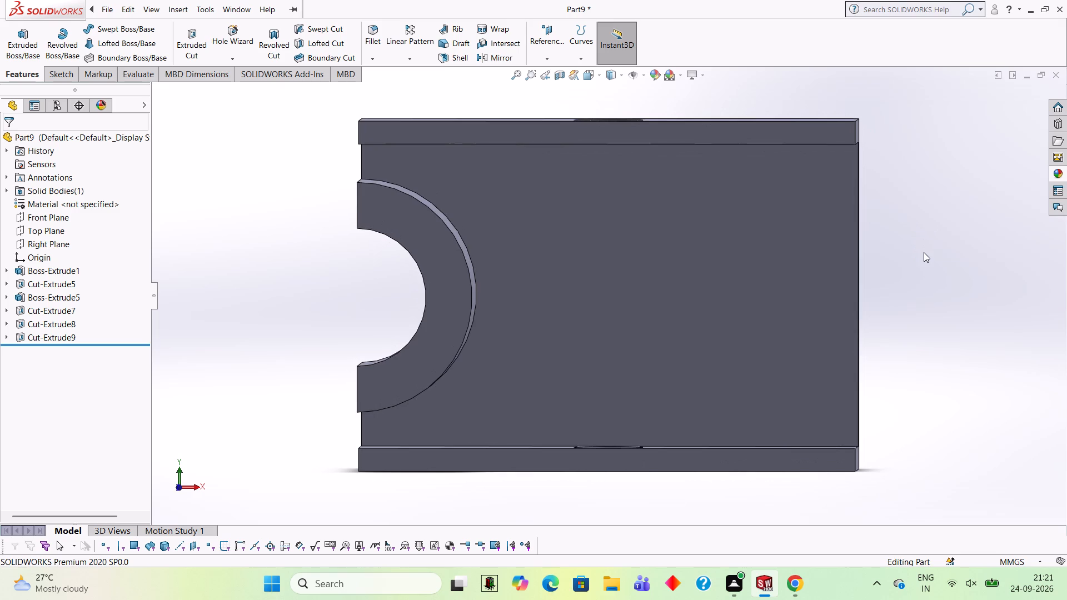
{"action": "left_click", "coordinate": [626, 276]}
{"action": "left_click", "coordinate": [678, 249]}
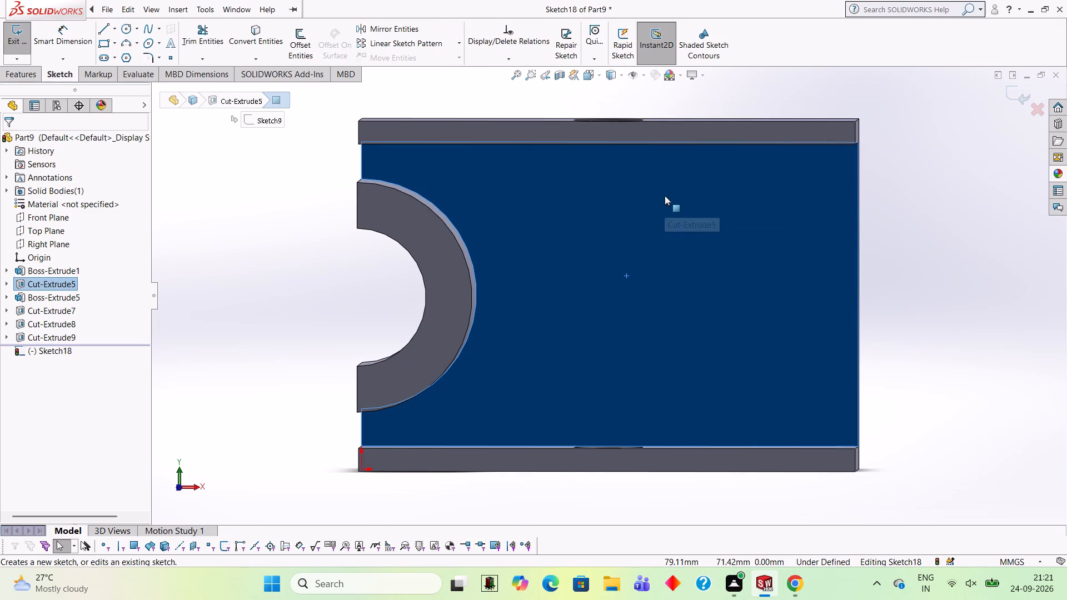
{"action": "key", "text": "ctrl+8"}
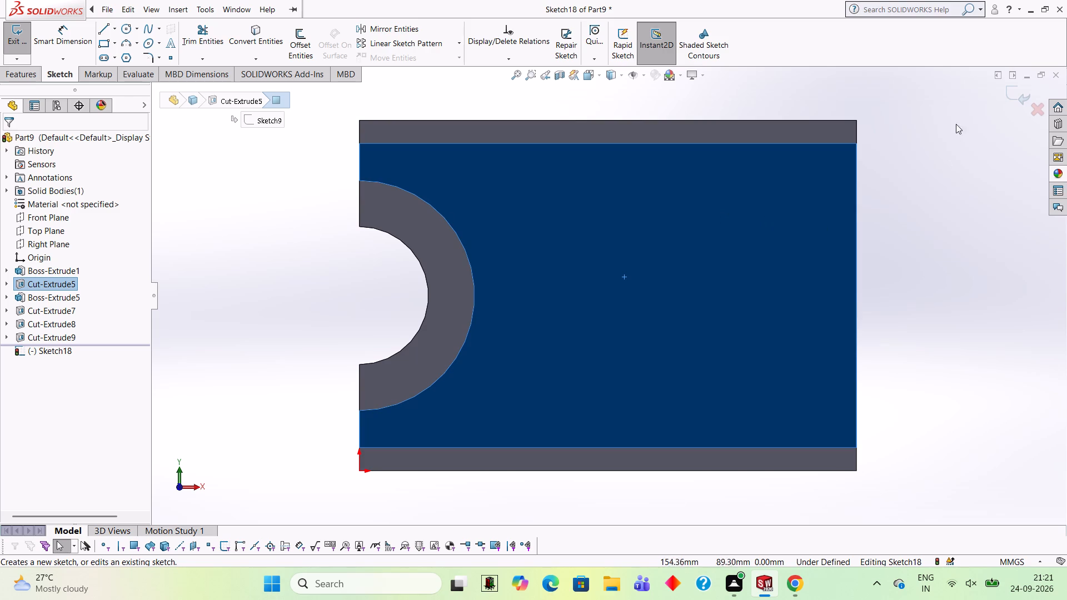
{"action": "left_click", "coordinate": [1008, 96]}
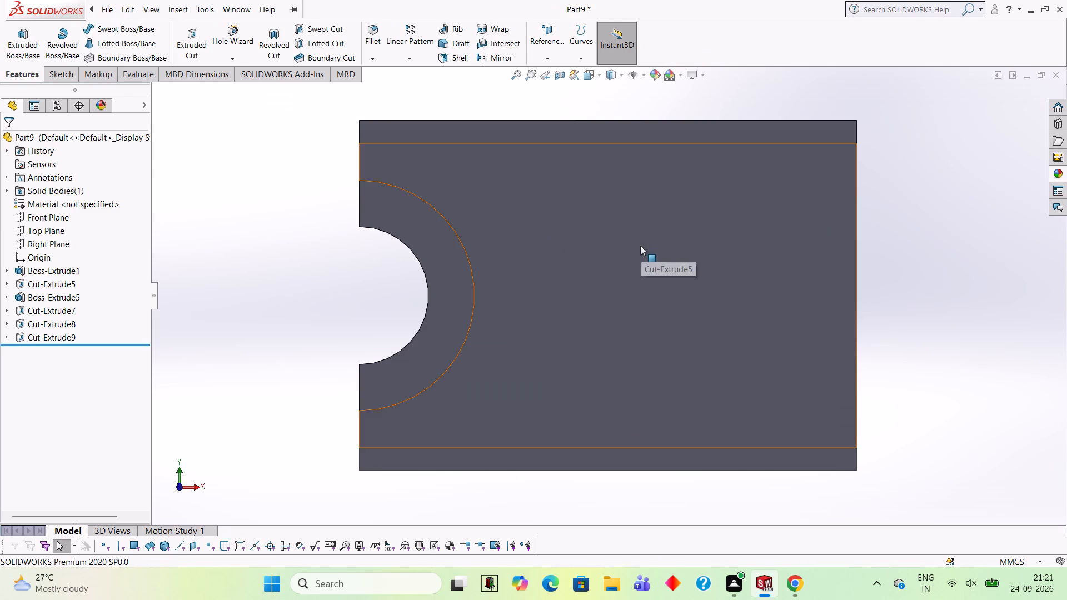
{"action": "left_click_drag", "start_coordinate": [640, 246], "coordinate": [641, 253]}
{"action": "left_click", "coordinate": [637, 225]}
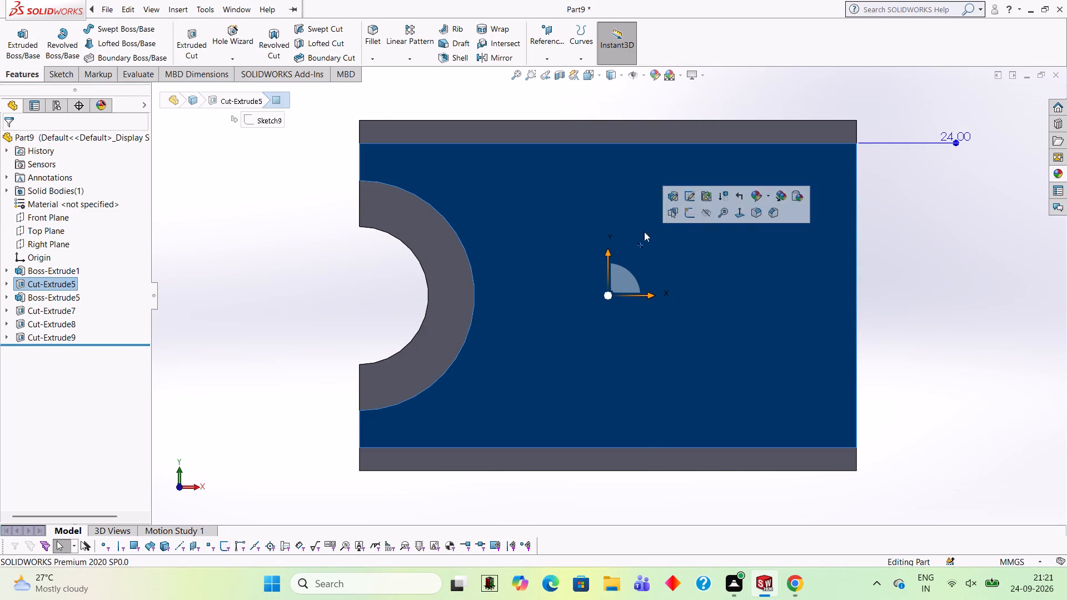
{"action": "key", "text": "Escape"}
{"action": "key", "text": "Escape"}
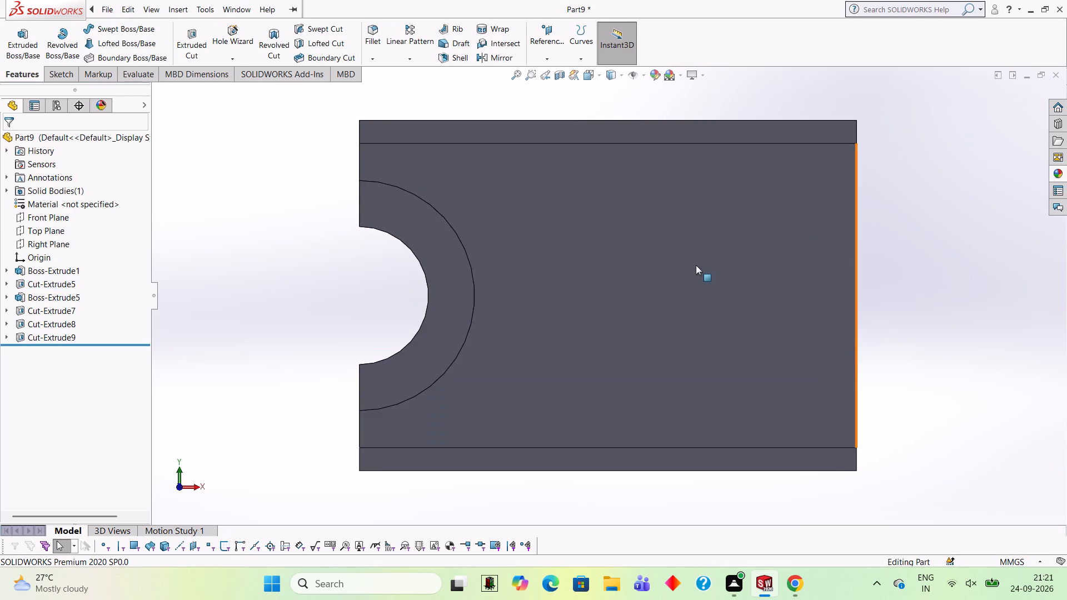
Start a new sketch on the channel's inner web face, between the two flanges, viewed normal to it.
{"action": "left_click", "coordinate": [692, 269]}
{"action": "left_click", "coordinate": [736, 234]}
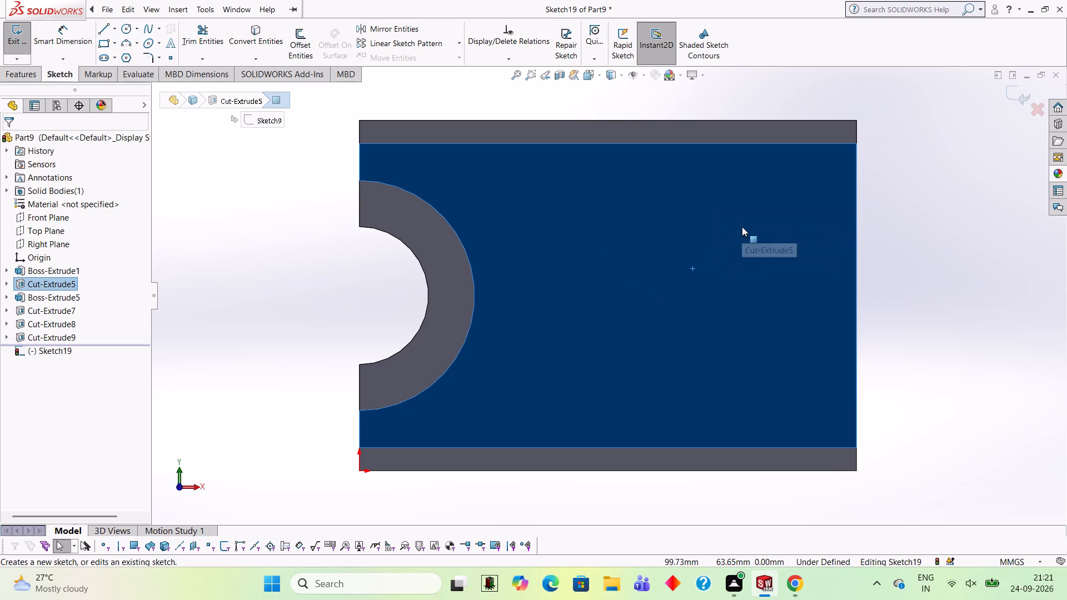
{"action": "key", "text": "ctrl+8"}
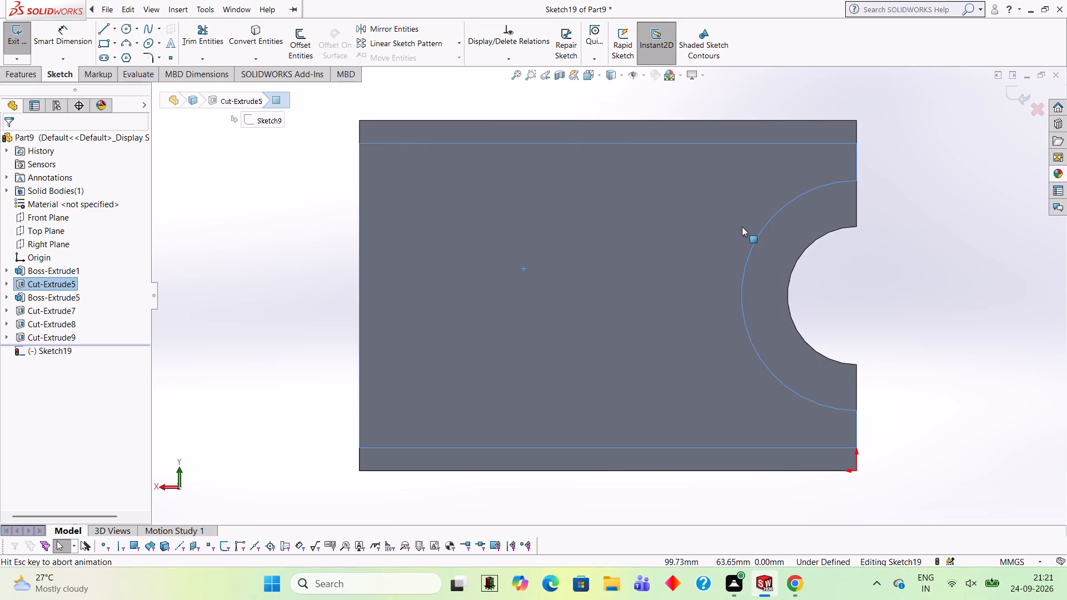
{"action": "key", "text": "ctrl+8"}
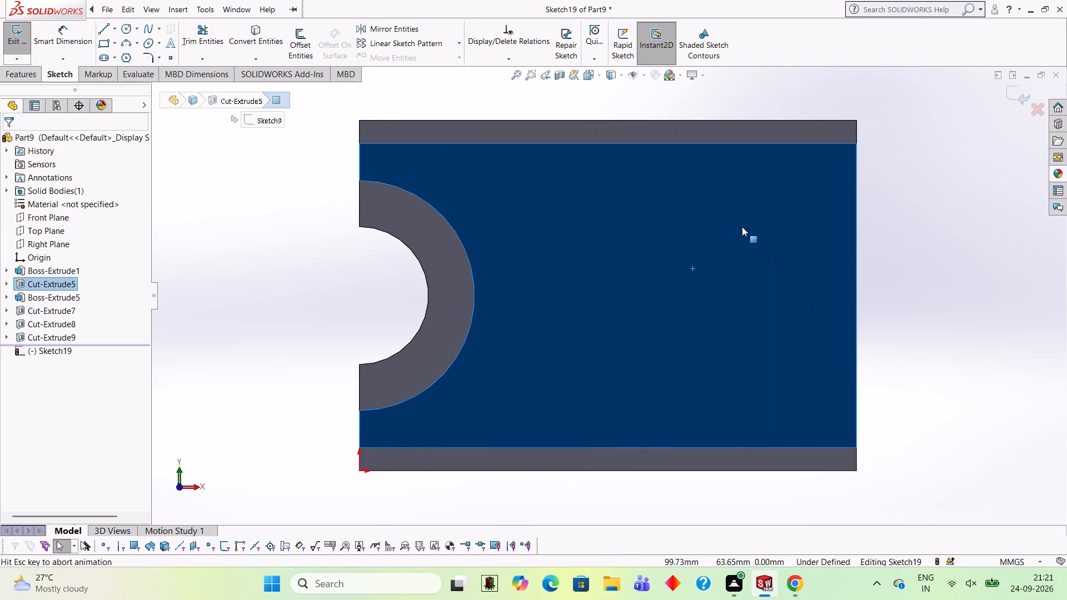
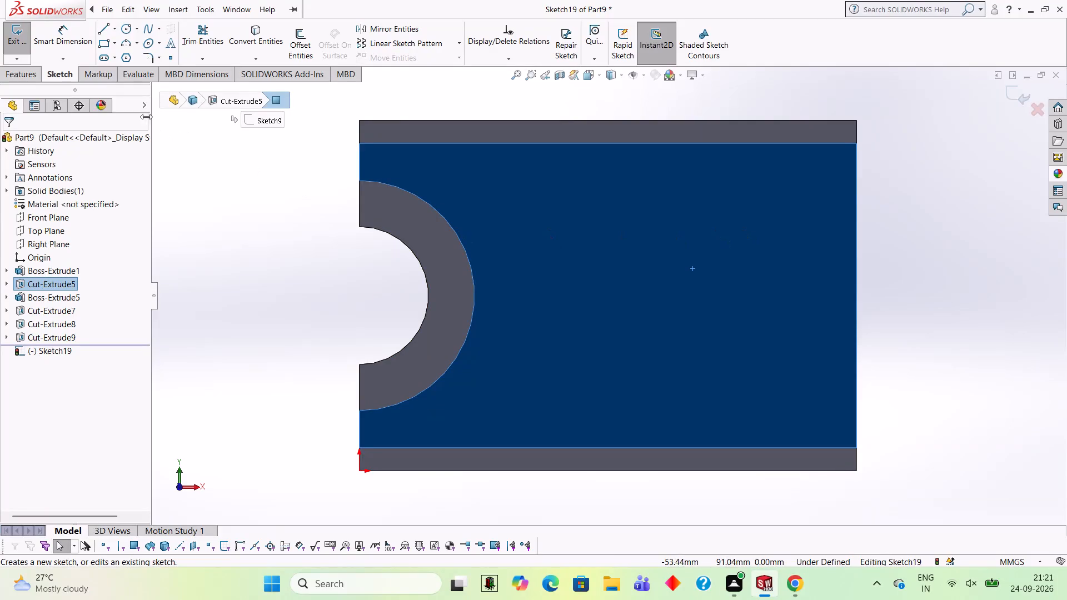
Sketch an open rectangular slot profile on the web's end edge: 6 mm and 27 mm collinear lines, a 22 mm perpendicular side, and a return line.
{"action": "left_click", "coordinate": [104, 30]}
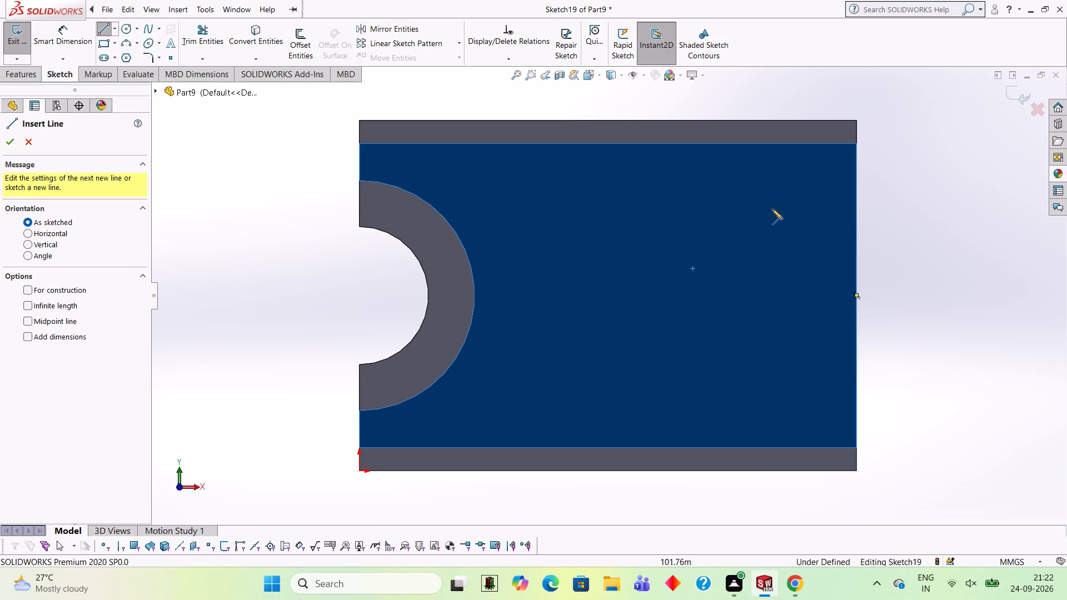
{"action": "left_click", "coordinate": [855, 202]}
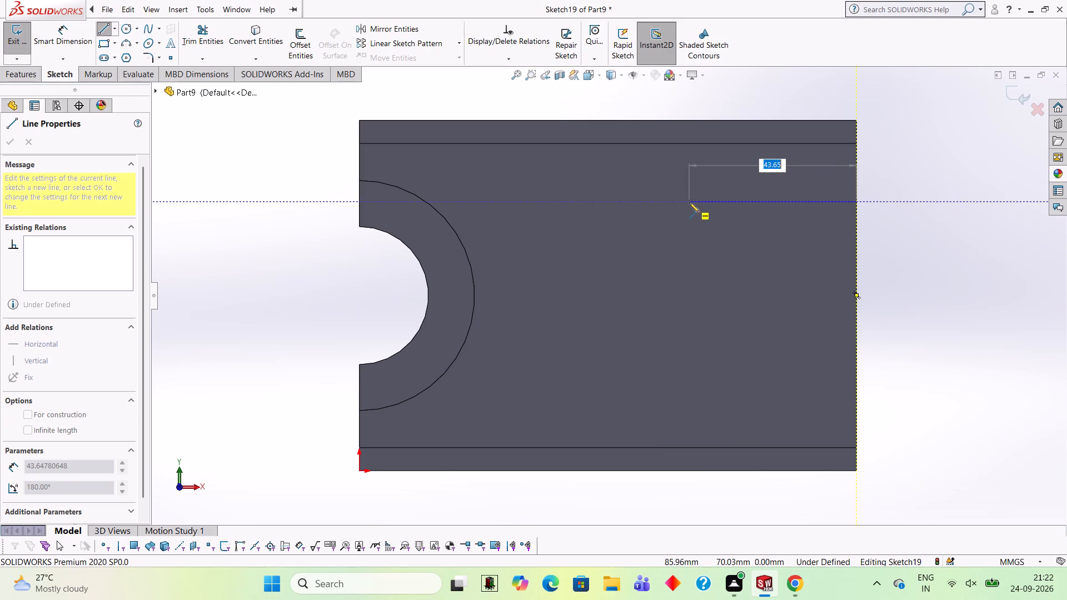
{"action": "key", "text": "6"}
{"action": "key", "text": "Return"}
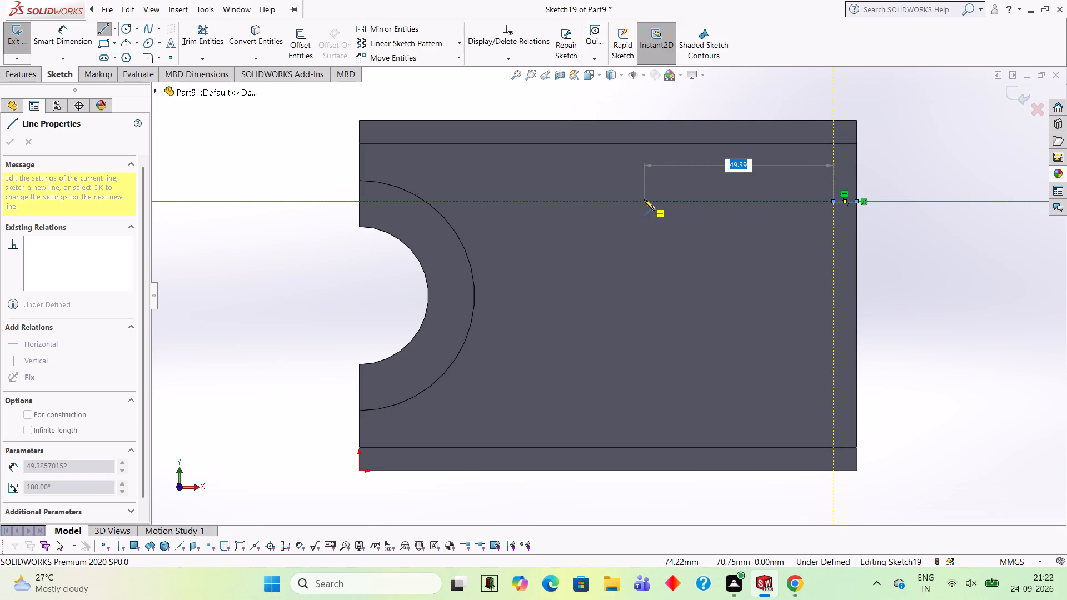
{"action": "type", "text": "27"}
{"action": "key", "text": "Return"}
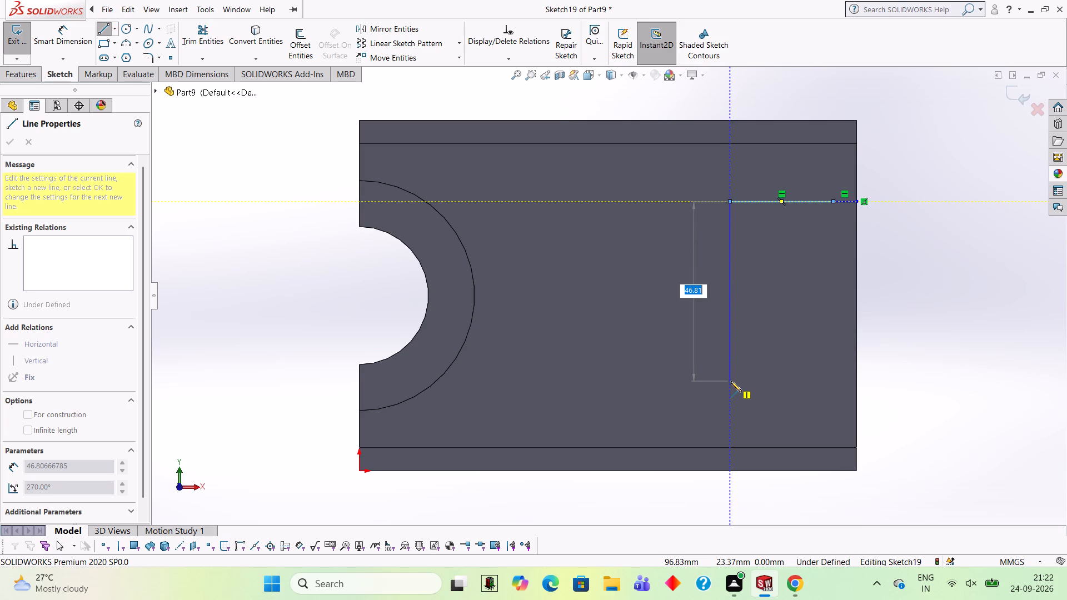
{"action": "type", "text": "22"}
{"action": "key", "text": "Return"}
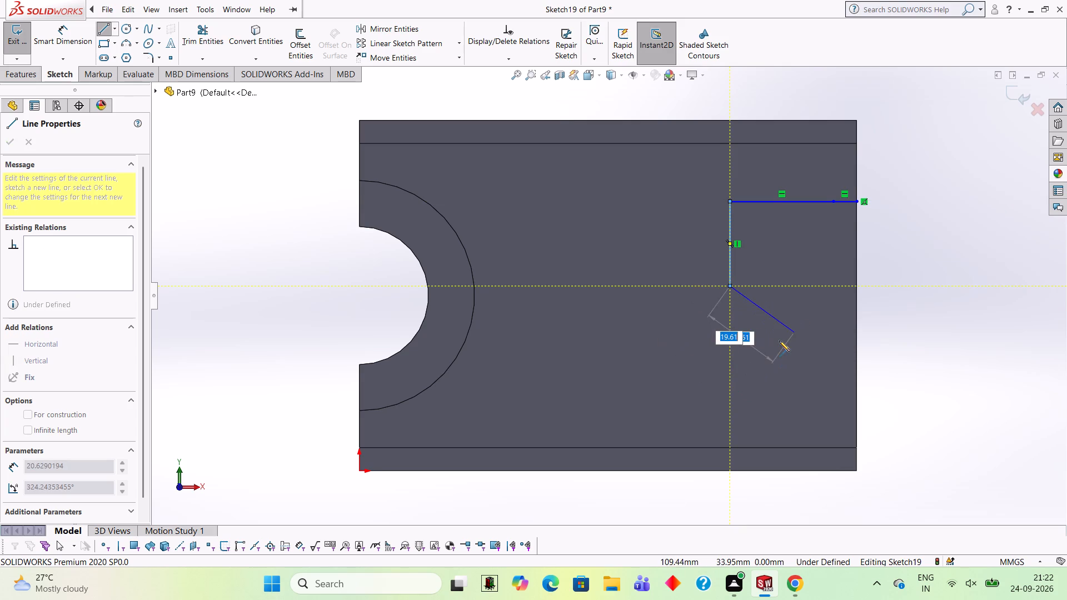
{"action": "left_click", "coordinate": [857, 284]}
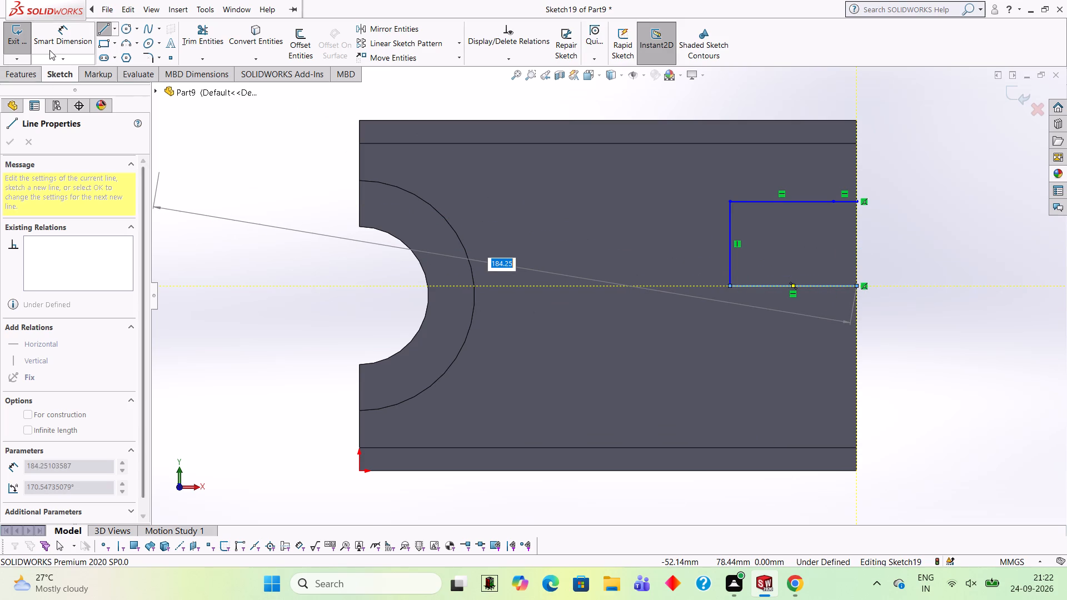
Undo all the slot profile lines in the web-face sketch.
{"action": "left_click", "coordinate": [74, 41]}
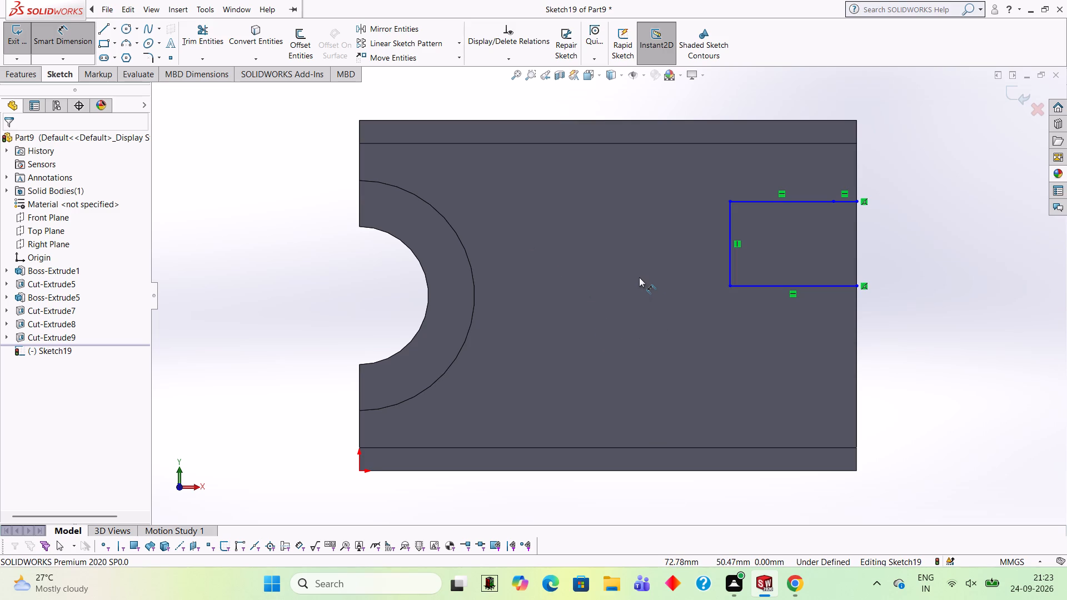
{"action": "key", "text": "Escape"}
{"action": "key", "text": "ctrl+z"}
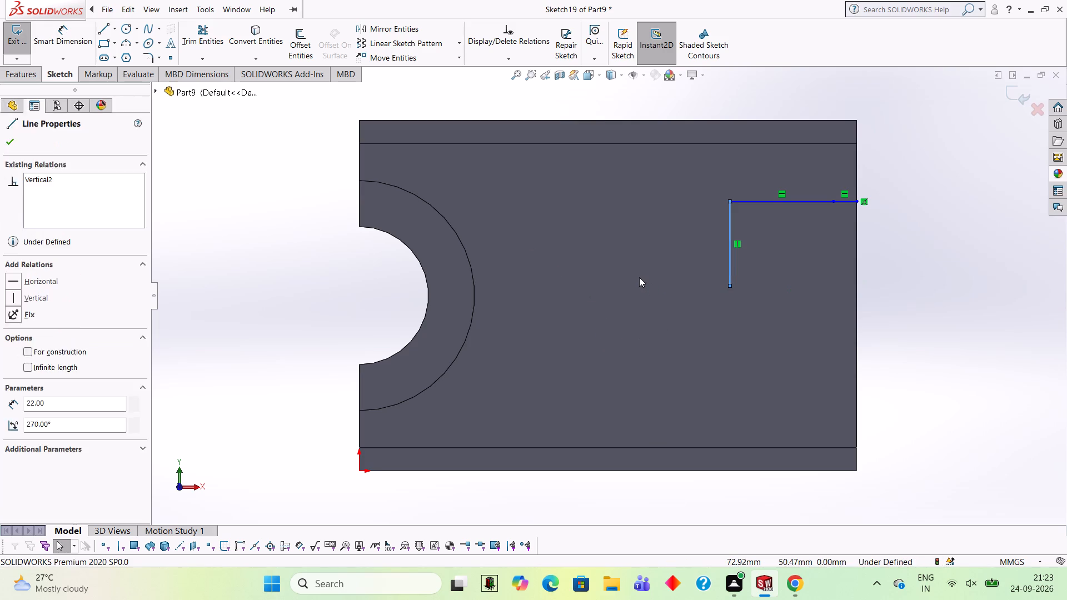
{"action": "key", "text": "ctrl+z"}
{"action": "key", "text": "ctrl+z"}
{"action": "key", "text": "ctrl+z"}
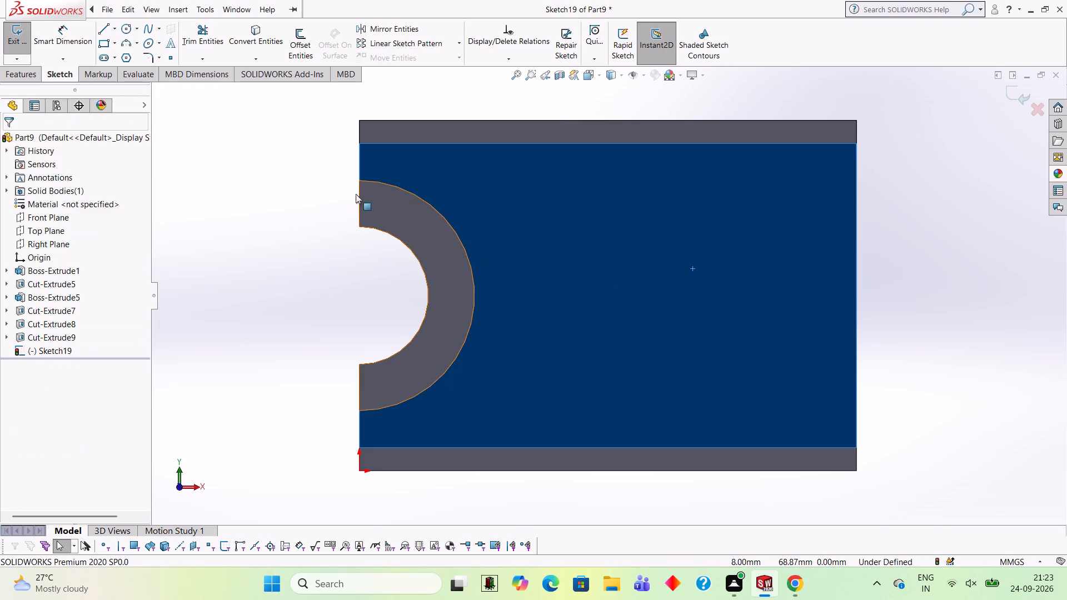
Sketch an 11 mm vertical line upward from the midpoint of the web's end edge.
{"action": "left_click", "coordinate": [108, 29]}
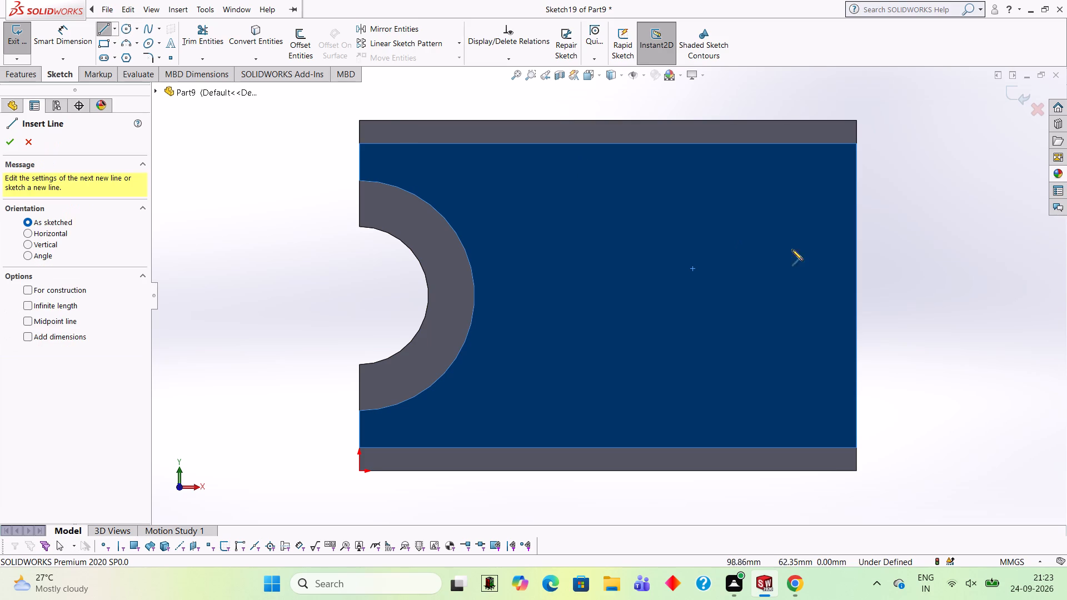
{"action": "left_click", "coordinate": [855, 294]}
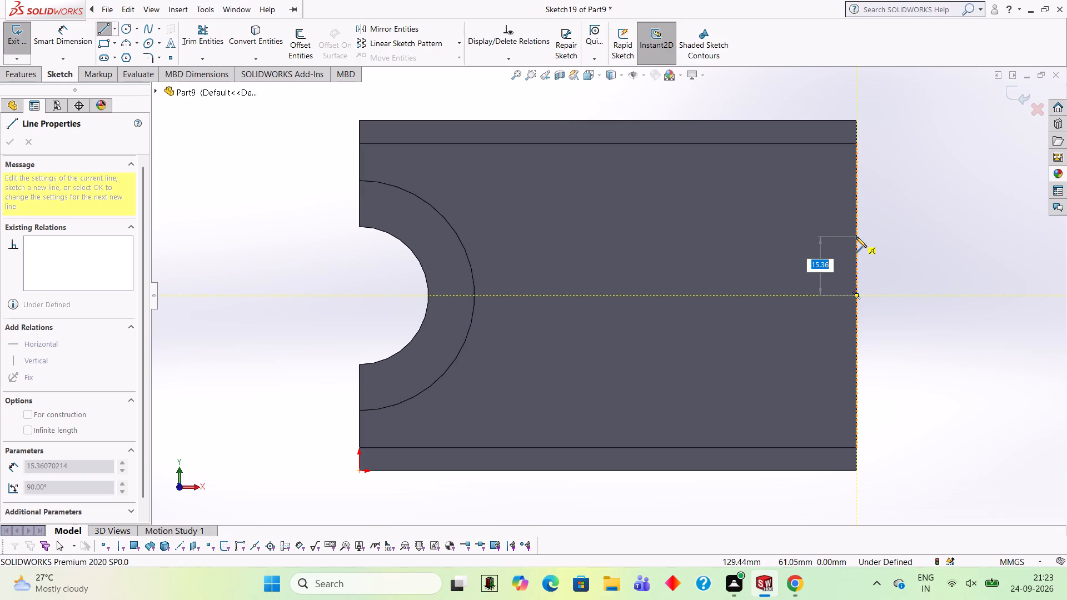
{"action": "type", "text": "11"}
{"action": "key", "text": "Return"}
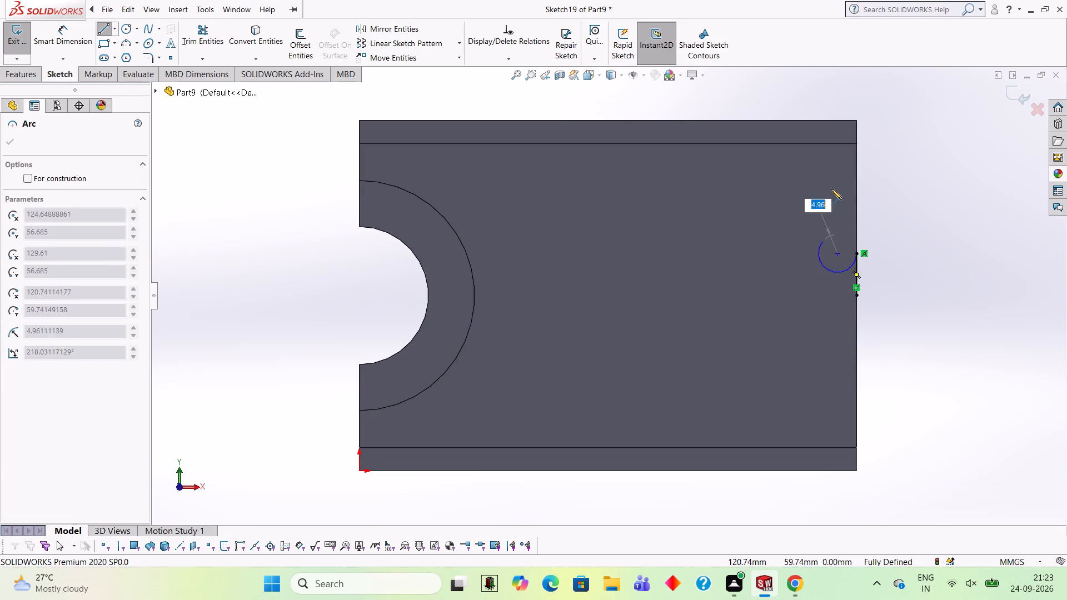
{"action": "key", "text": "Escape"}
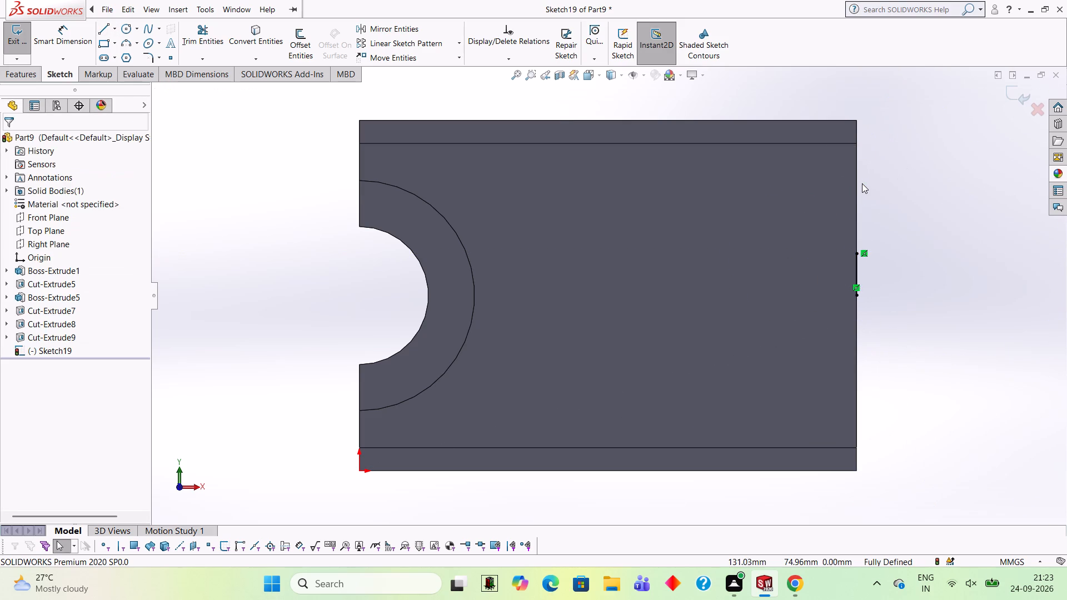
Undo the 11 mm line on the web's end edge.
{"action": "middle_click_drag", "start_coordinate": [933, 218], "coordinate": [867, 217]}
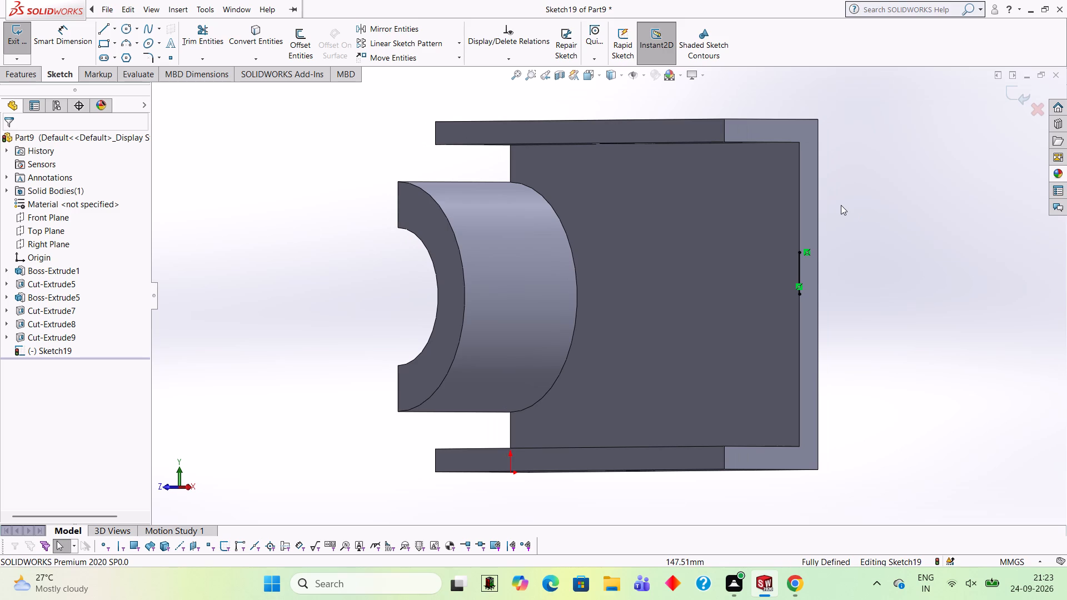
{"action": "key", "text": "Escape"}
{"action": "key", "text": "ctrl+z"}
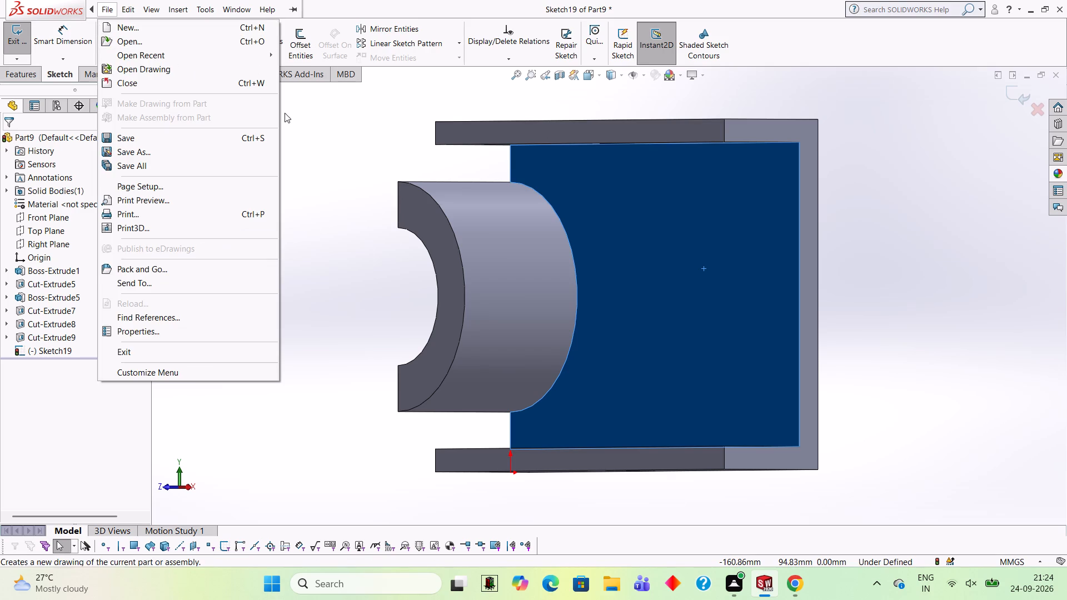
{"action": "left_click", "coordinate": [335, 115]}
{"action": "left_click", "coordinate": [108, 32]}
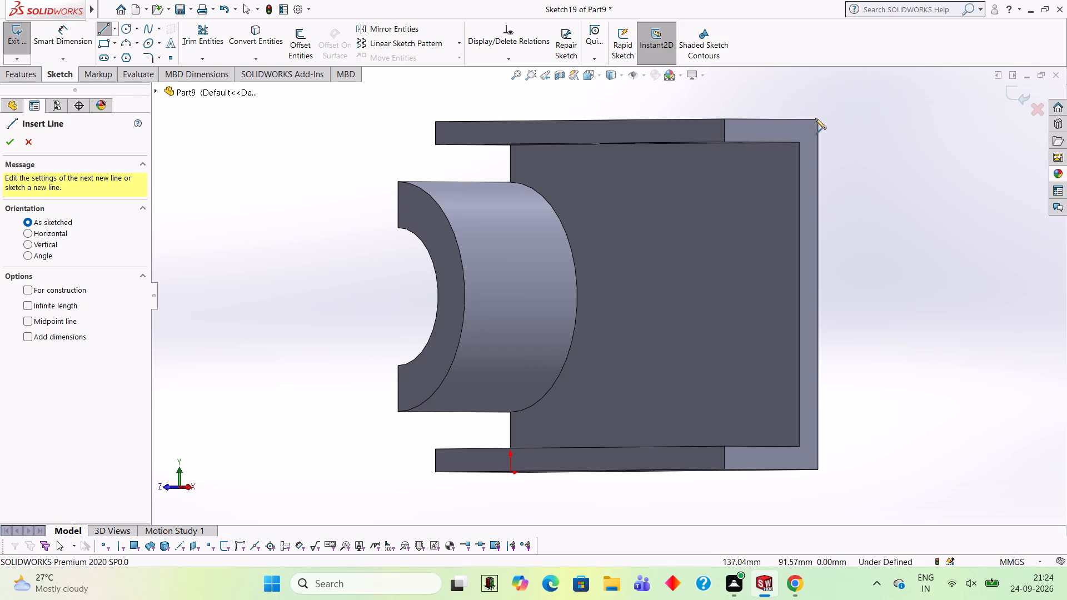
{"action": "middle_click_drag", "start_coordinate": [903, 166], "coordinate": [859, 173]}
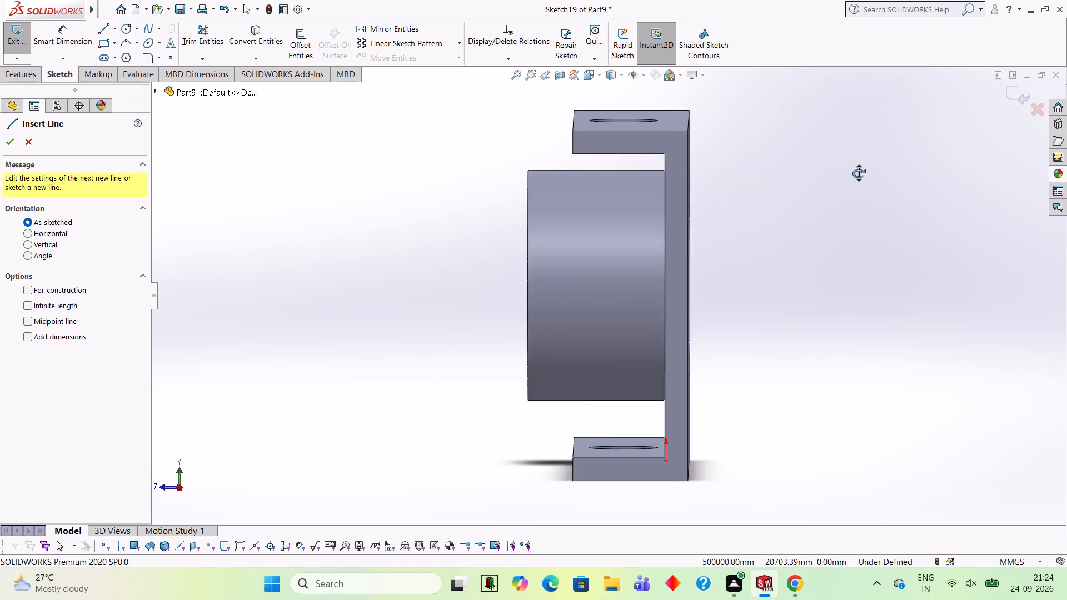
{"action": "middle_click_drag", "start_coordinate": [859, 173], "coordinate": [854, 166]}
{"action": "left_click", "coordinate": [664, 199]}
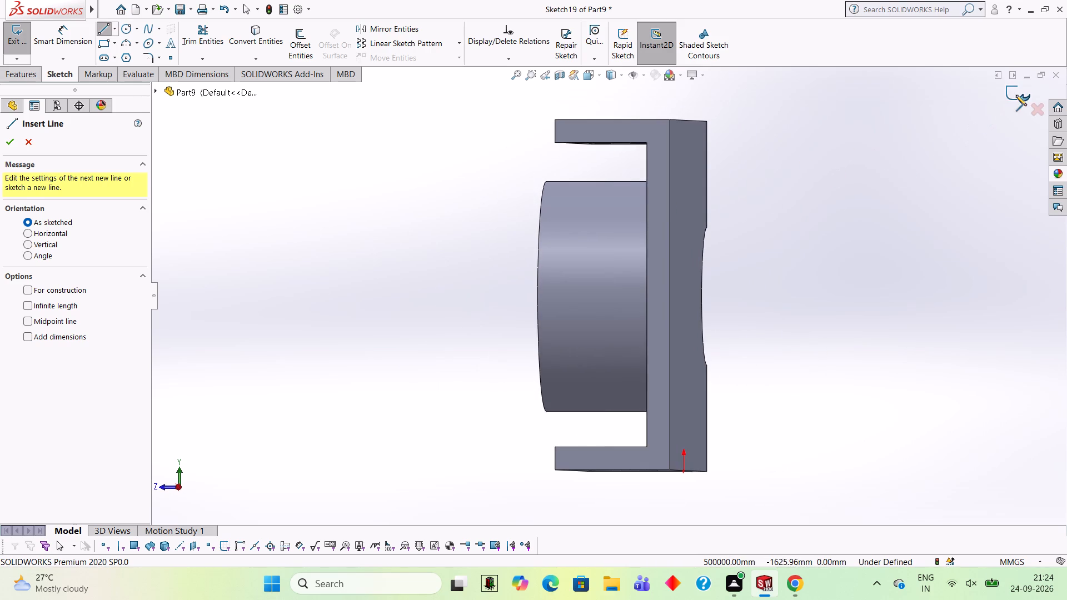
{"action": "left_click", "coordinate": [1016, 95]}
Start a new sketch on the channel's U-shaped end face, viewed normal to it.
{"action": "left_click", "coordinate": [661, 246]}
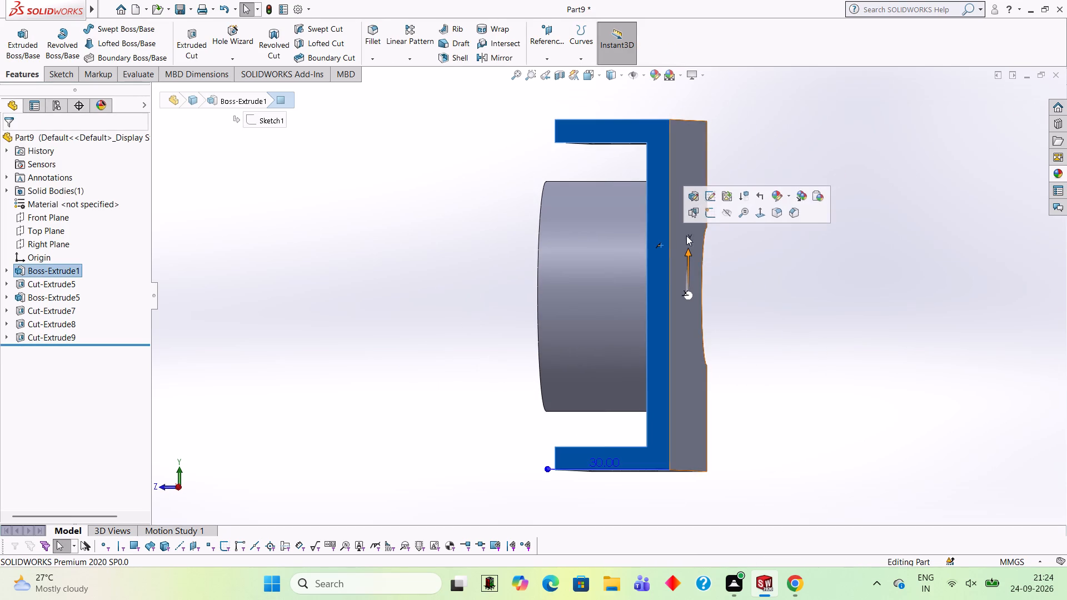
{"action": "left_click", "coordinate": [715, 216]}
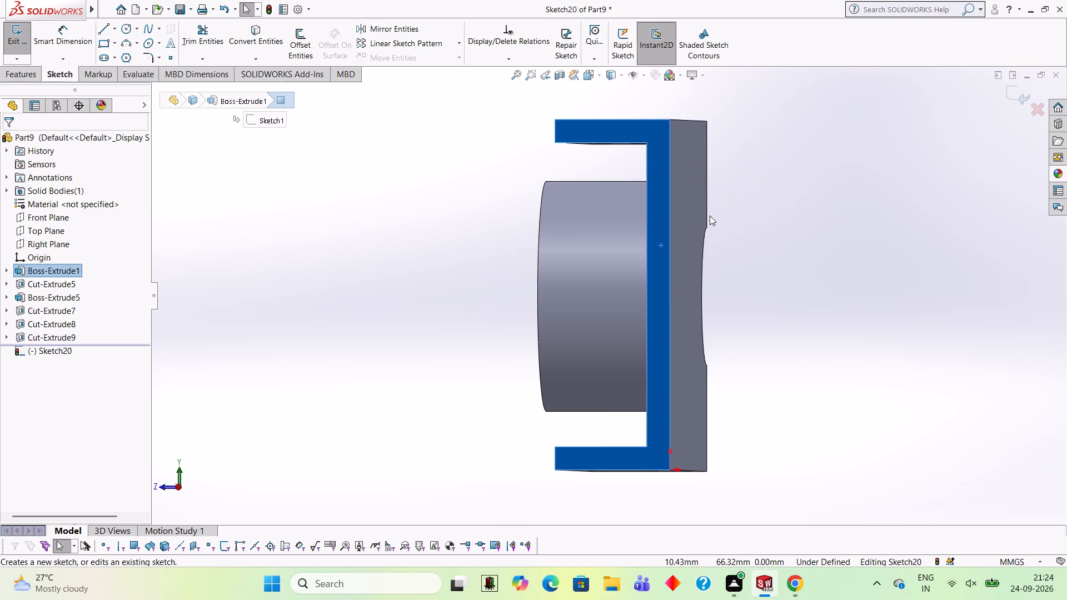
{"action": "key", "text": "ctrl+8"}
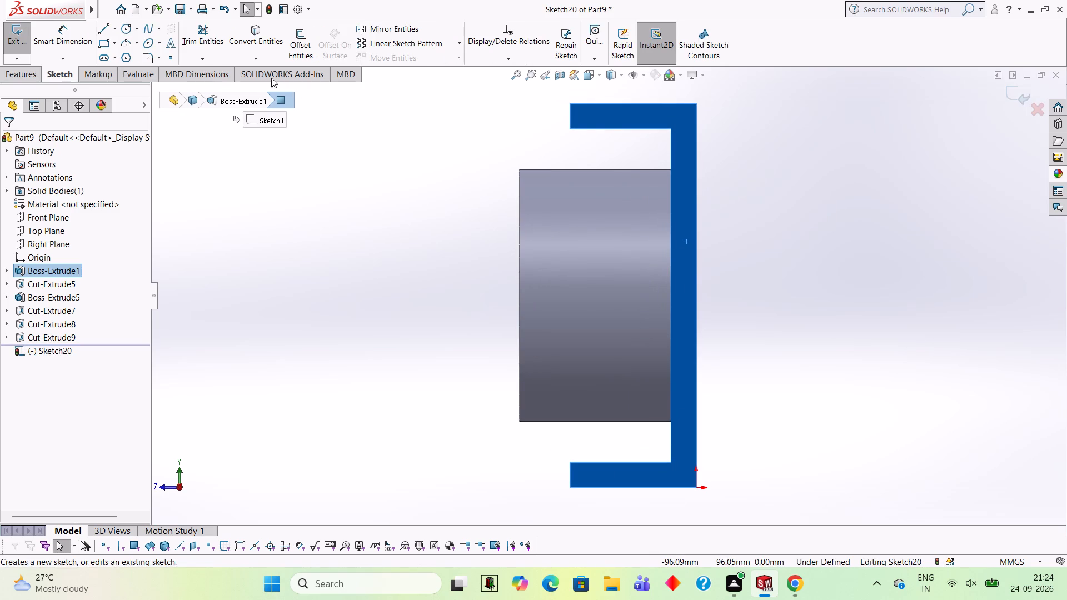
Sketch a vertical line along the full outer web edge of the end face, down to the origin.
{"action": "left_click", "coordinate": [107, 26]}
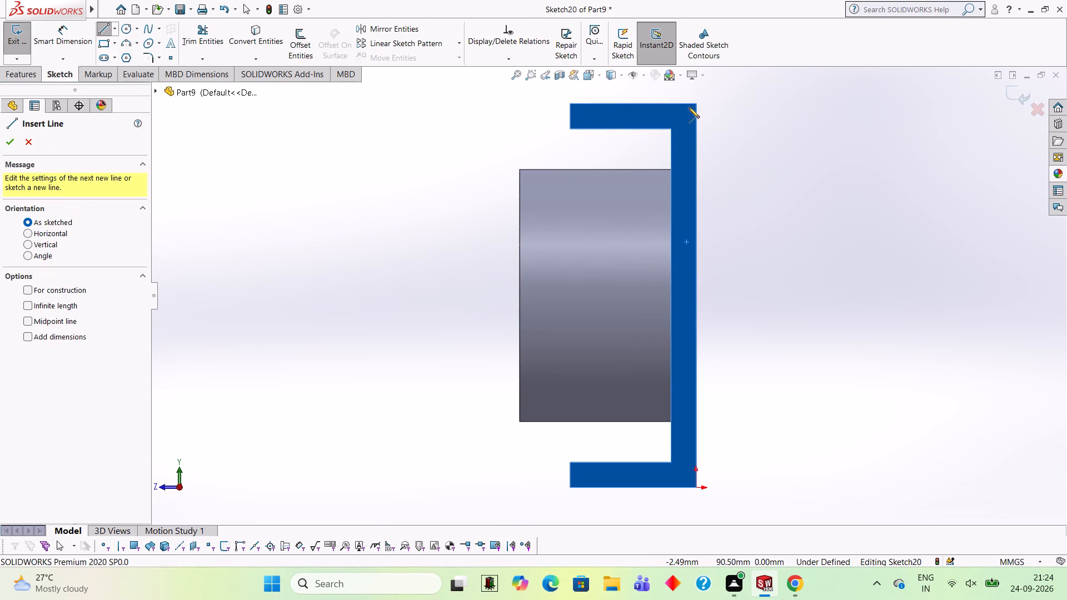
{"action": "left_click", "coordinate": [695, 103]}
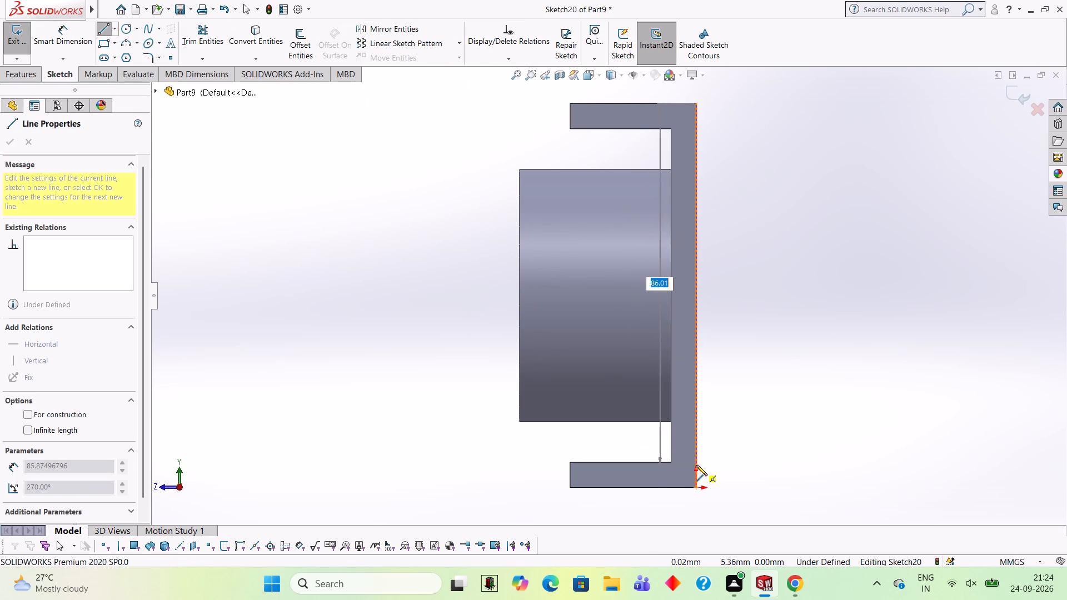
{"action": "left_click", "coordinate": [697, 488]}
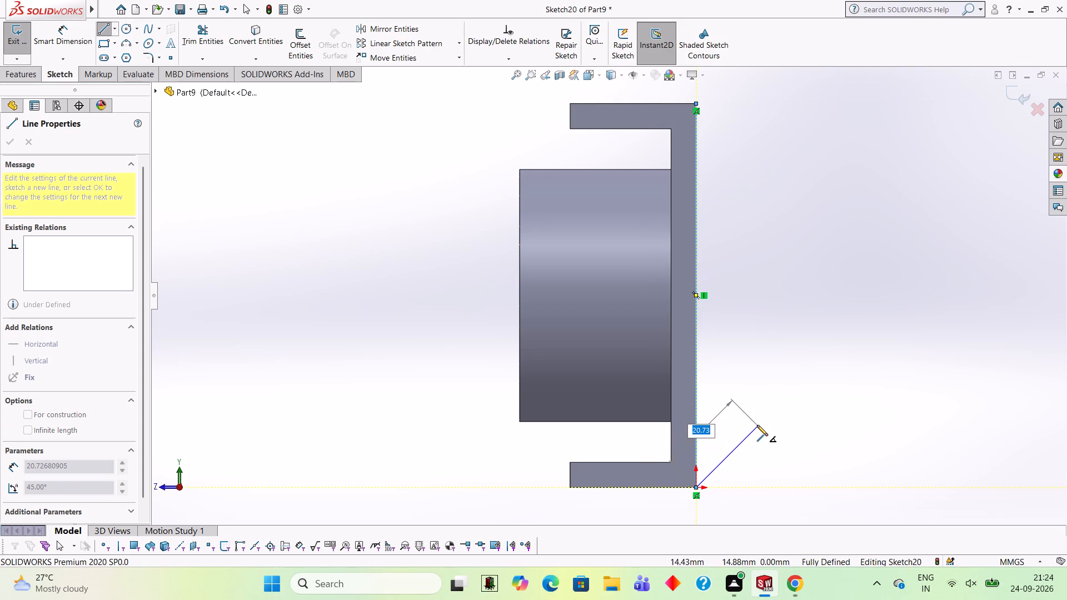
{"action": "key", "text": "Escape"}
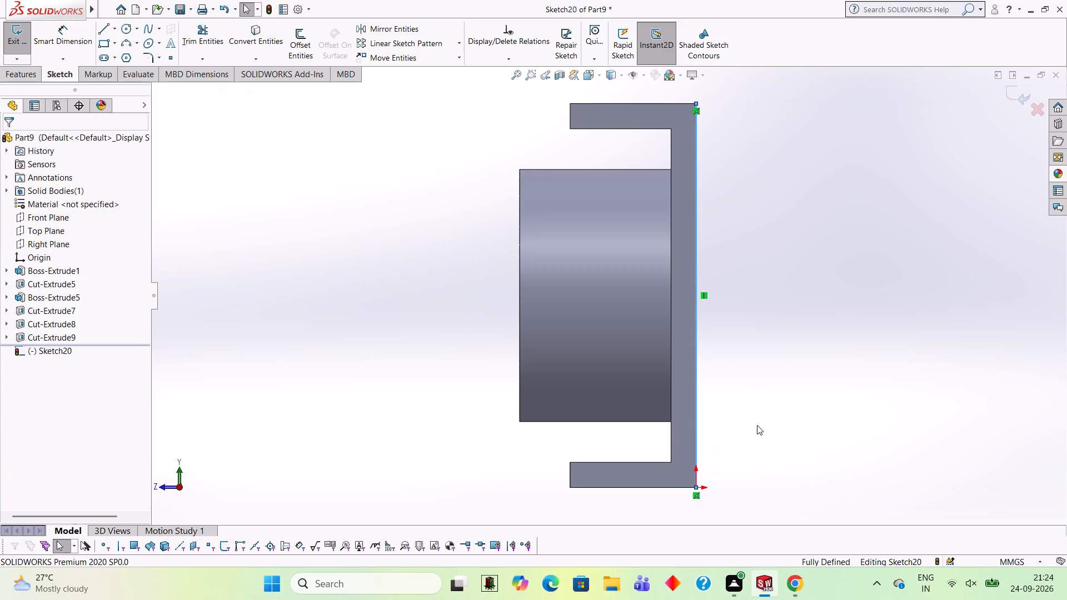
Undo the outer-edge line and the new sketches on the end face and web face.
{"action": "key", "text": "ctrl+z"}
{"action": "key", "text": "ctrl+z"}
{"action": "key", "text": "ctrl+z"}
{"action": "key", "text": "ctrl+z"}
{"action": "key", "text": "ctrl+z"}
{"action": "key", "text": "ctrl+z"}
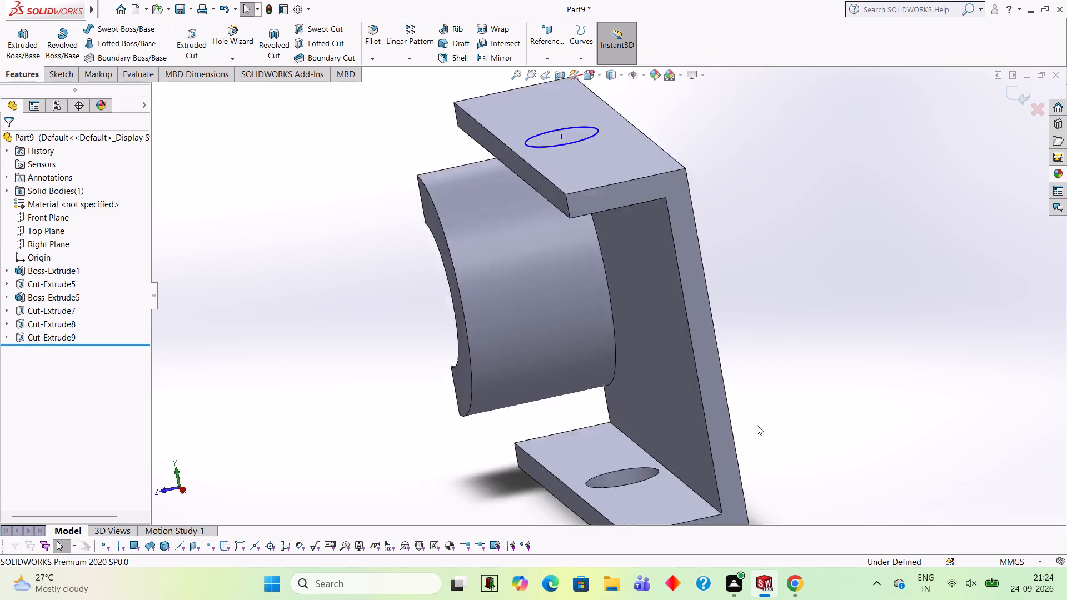
Undo both 9 mm radius flange hole cuts with their sketches, and the 18 mm radius half-round bore cut.
{"action": "key", "text": "ctrl+z"}
{"action": "key", "text": "ctrl+z"}
{"action": "key", "text": "ctrl+z"}
{"action": "key", "text": "ctrl+z"}
{"action": "key", "text": "ctrl+z"}
{"action": "key", "text": "ctrl+z"}
{"action": "key", "text": "ctrl+z"}
{"action": "key", "text": "ctrl+z"}
{"action": "key", "text": "ctrl+z"}
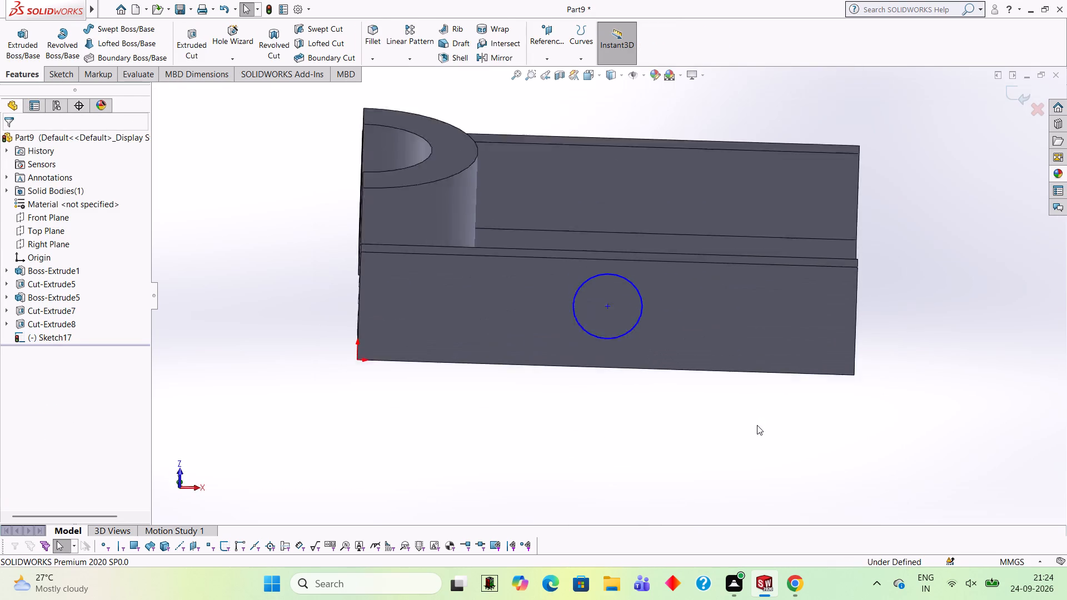
{"action": "key", "text": "ctrl+z"}
{"action": "key", "text": "ctrl+z"}
{"action": "key", "text": "ctrl+z"}
{"action": "key", "text": "ctrl+z"}
{"action": "key", "text": "ctrl+z"}
{"action": "key", "text": "ctrl+z"}
{"action": "key", "text": "ctrl+z"}
{"action": "key", "text": "ctrl+z"}
{"action": "key", "text": "ctrl+z"}
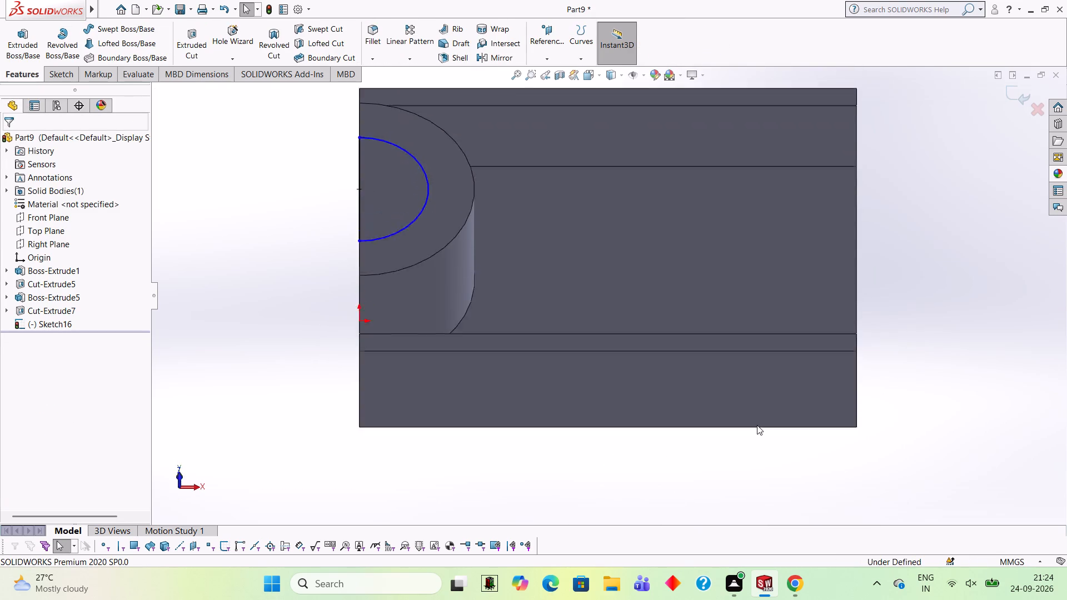
Undo the bore sketch, the half-round boss and the channel cut with its sketch, back to the solid base block.
{"action": "key", "text": "ctrl+z"}
{"action": "key", "text": "ctrl+z"}
{"action": "key", "text": "ctrl+z"}
{"action": "key", "text": "ctrl+z"}
{"action": "key", "text": "ctrl+z"}
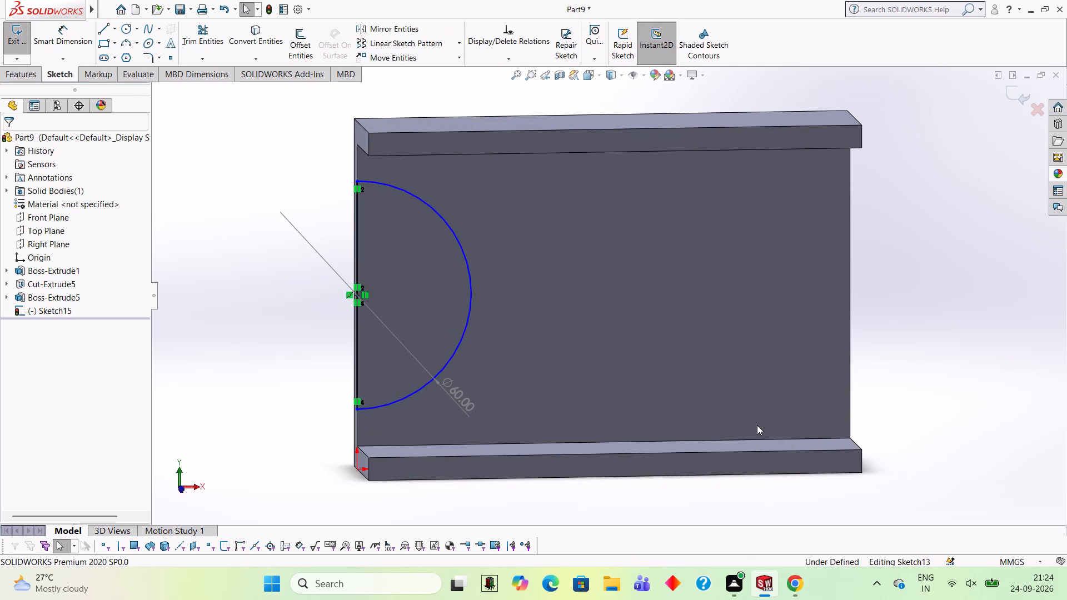
{"action": "key", "text": "ctrl+z"}
{"action": "key", "text": "ctrl+z"}
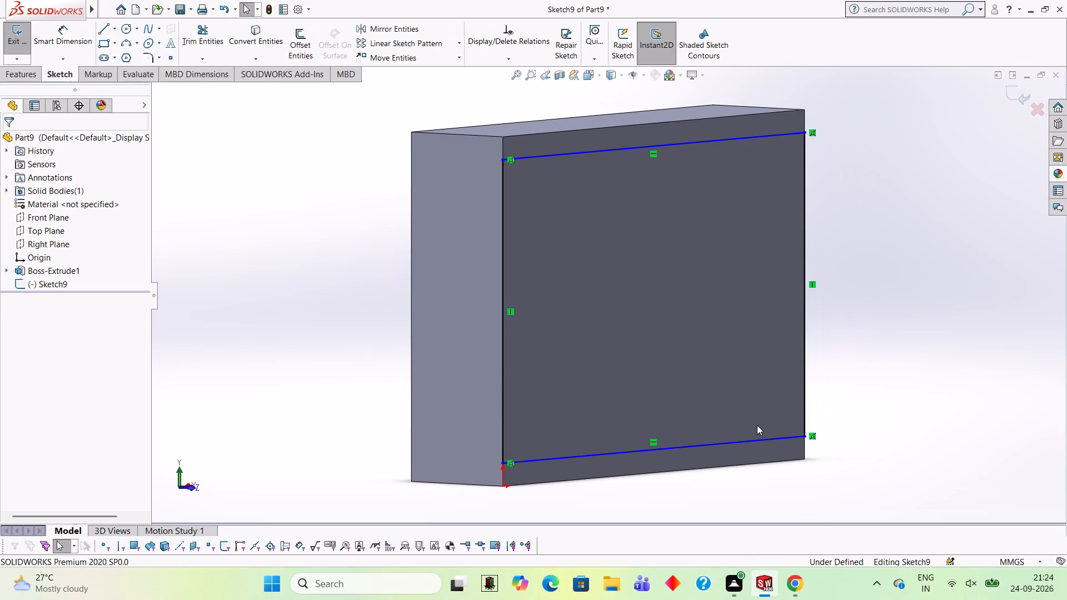
{"action": "key", "text": "ctrl+z"}
{"action": "key", "text": "ctrl+z"}
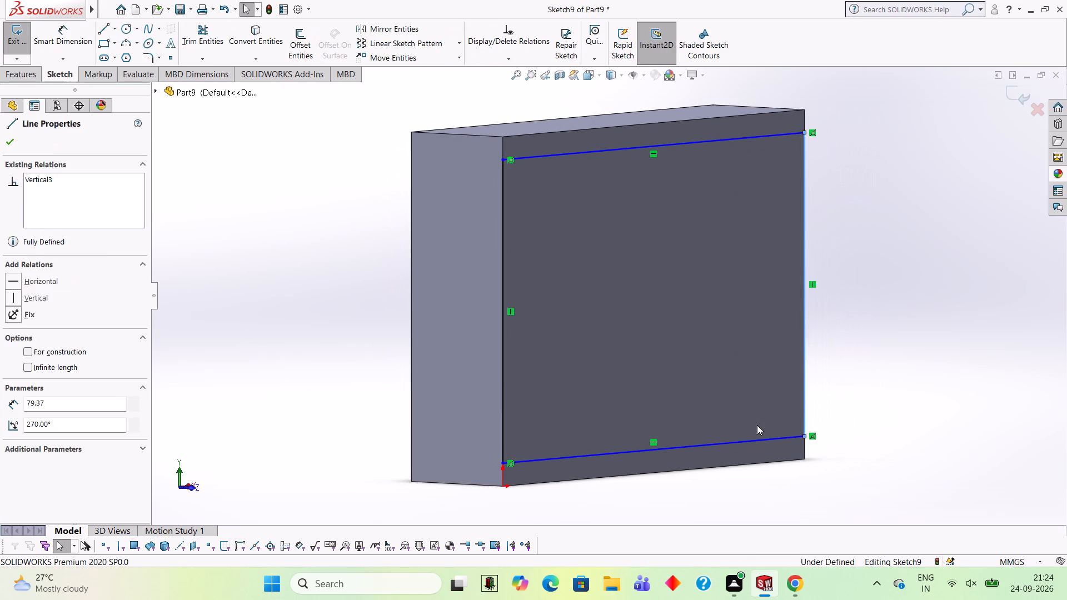
{"action": "key", "text": "ctrl+z"}
{"action": "key", "text": "ctrl+z"}
{"action": "key", "text": "ctrl+z"}
{"action": "key", "text": "ctrl+z"}
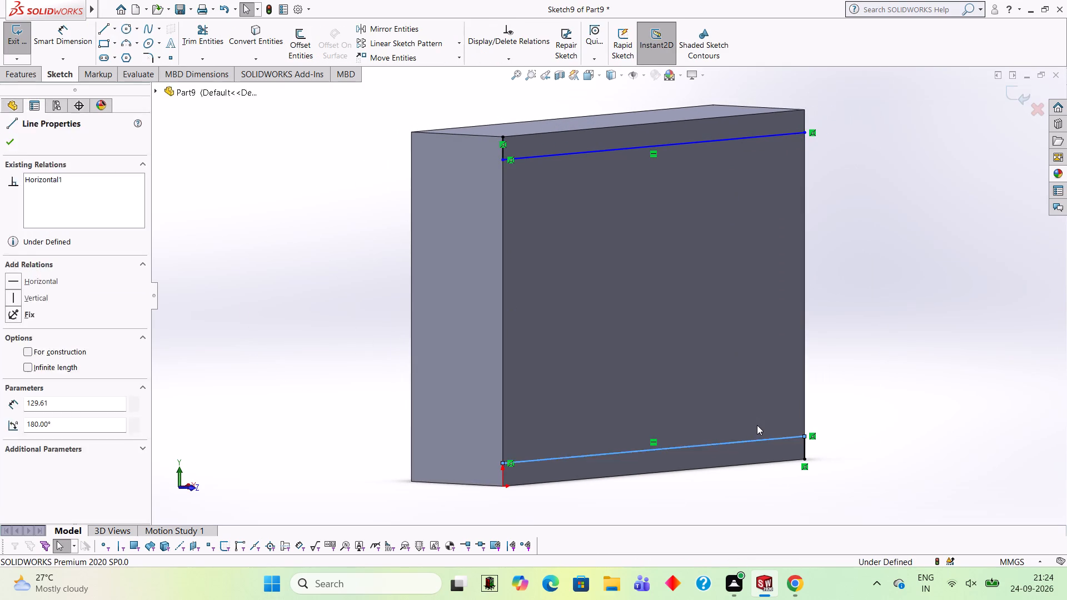
{"action": "key", "text": "ctrl+z"}
{"action": "key", "text": "ctrl+z"}
{"action": "key", "text": "ctrl+z"}
{"action": "key", "text": "ctrl+z"}
{"action": "key", "text": "ctrl+z"}
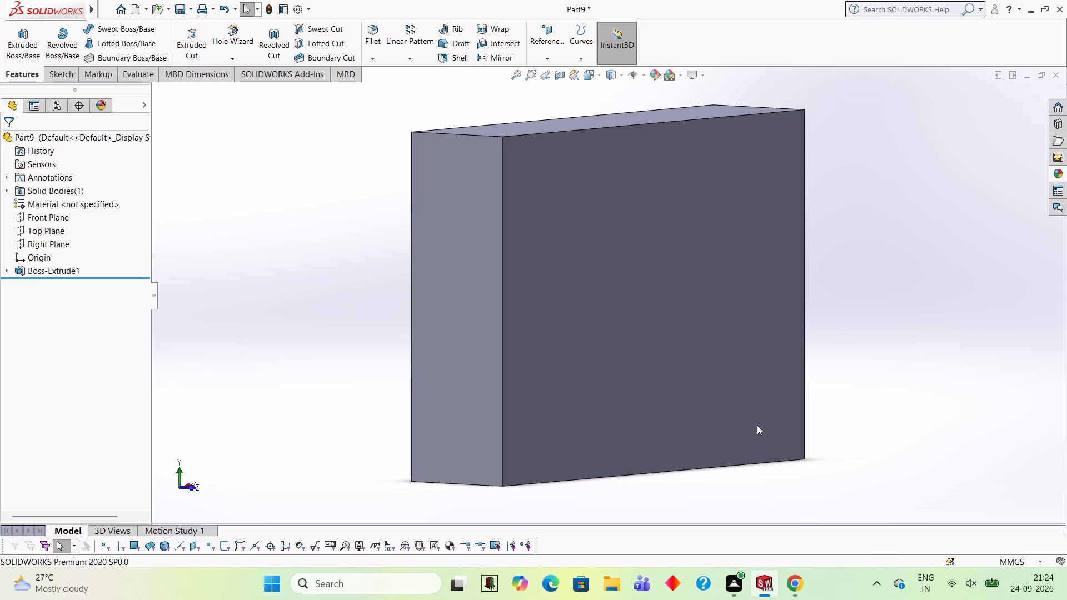
Undo the base block extrusion and the dimensions of its Front Plane sketch, back to the undimensioned rectangle.
{"action": "key", "text": "ctrl+z"}
{"action": "key", "text": "ctrl+z"}
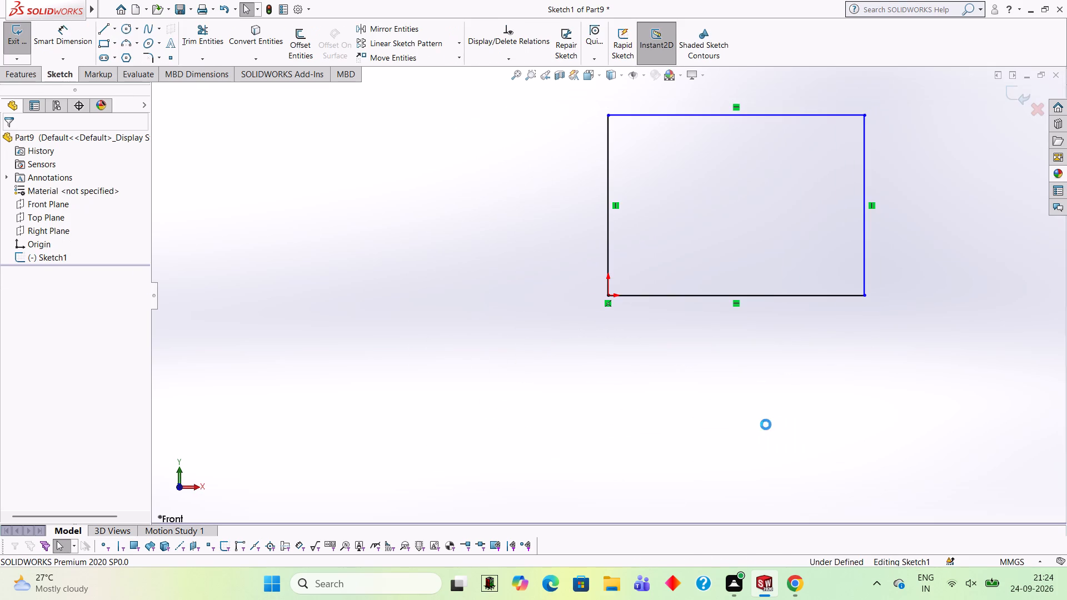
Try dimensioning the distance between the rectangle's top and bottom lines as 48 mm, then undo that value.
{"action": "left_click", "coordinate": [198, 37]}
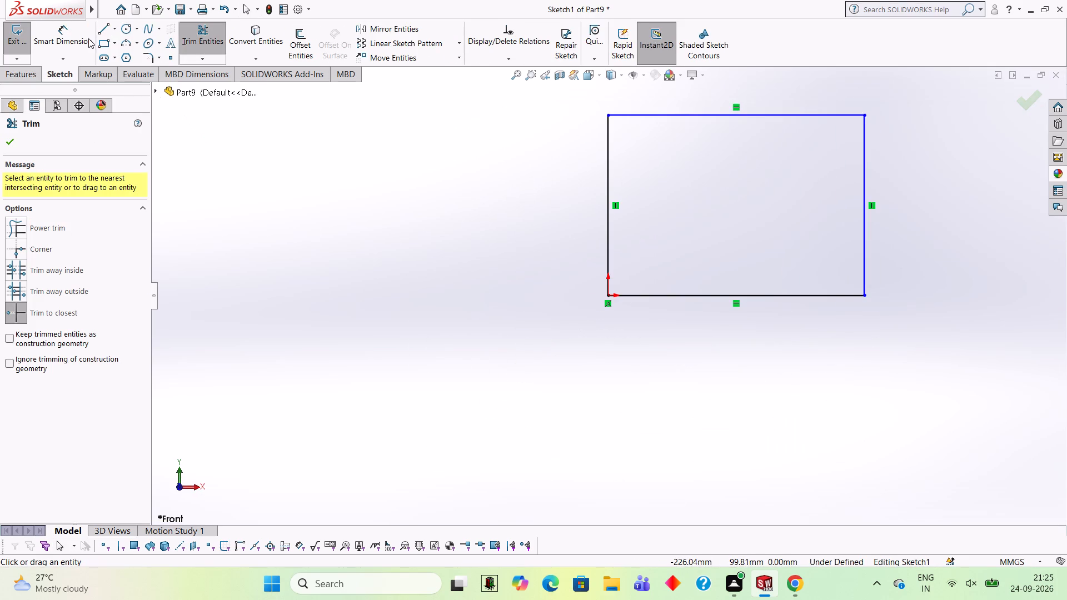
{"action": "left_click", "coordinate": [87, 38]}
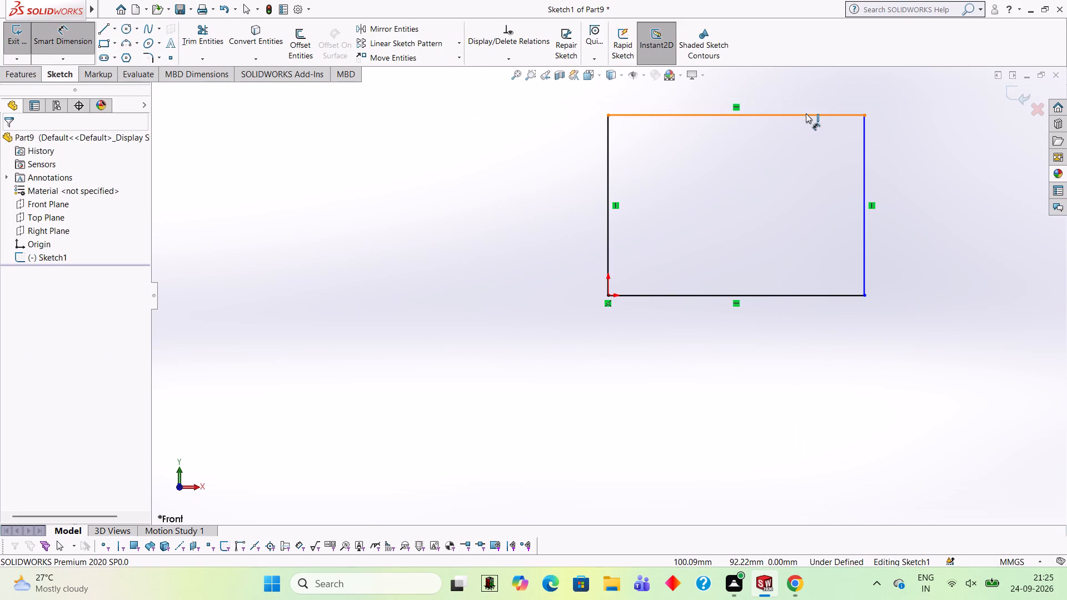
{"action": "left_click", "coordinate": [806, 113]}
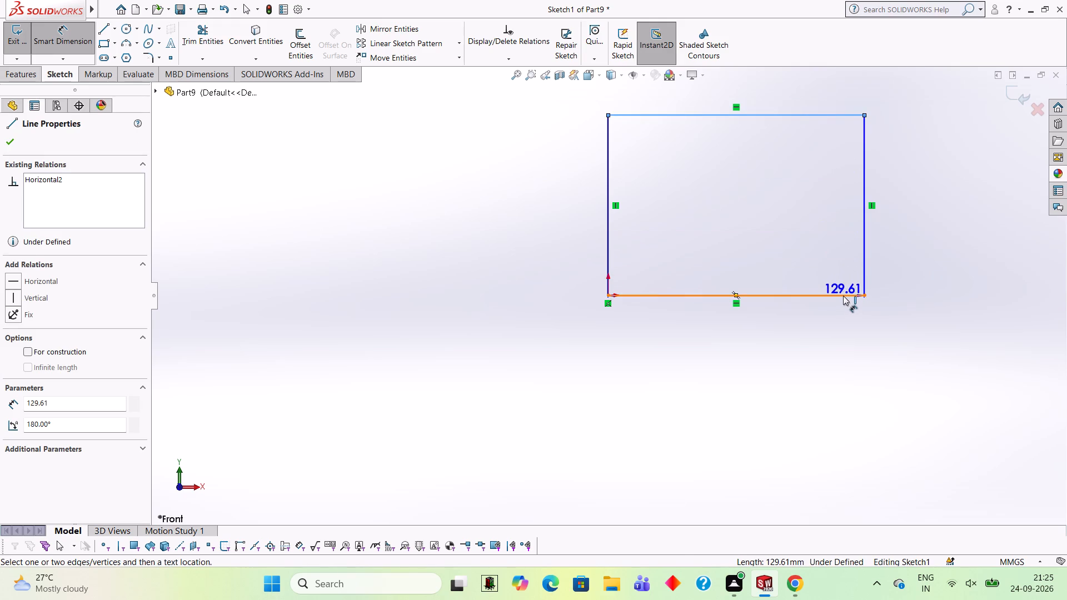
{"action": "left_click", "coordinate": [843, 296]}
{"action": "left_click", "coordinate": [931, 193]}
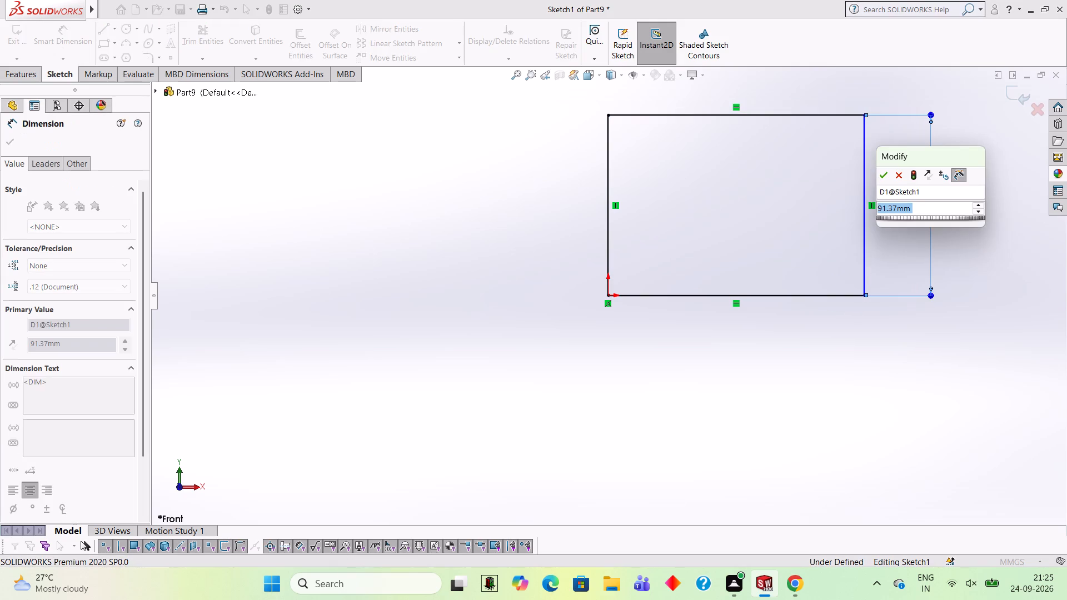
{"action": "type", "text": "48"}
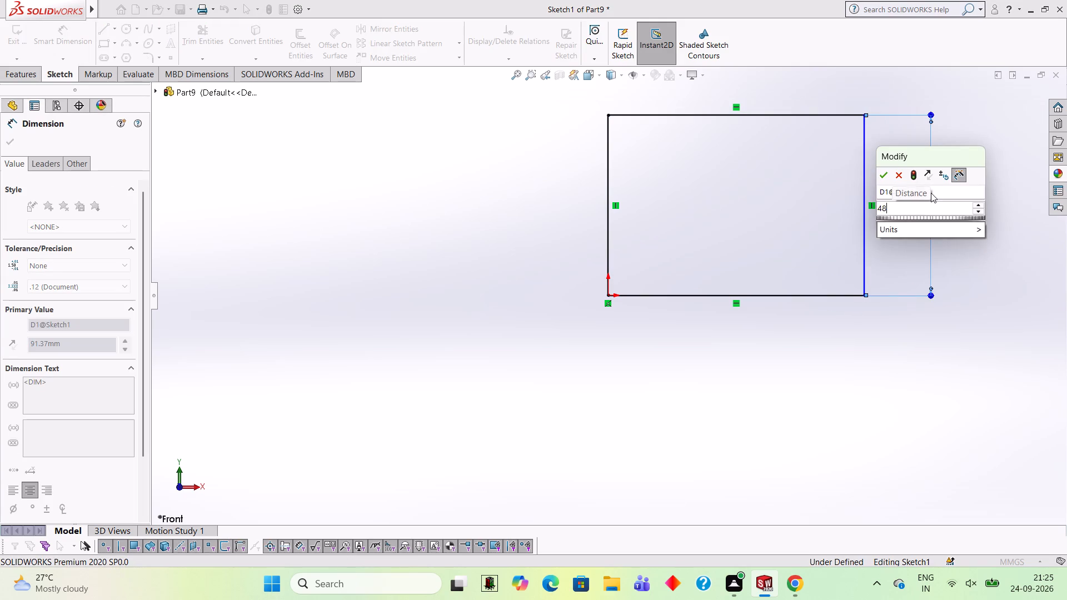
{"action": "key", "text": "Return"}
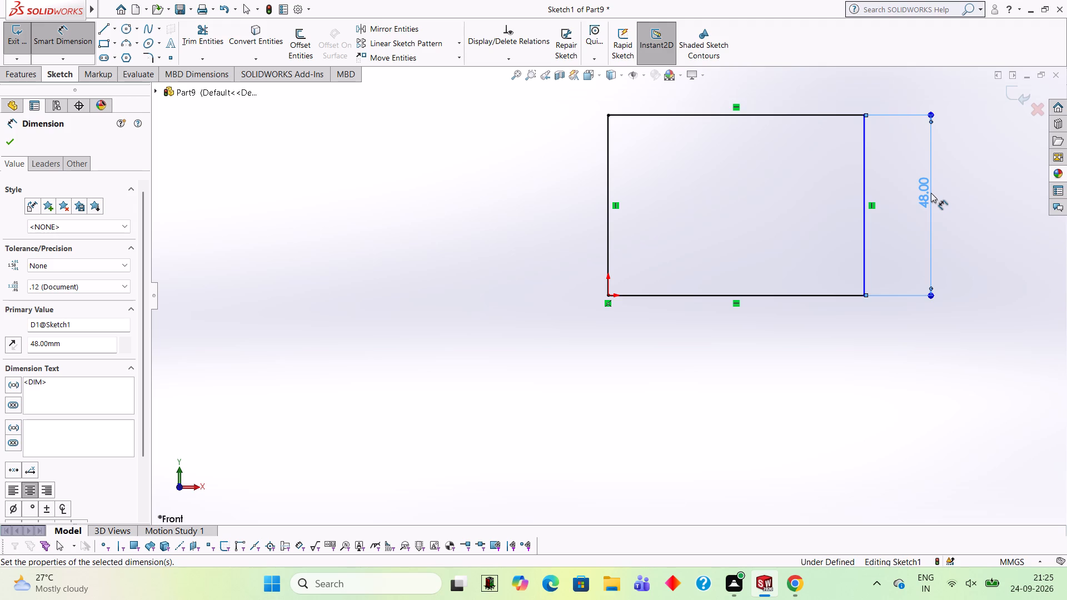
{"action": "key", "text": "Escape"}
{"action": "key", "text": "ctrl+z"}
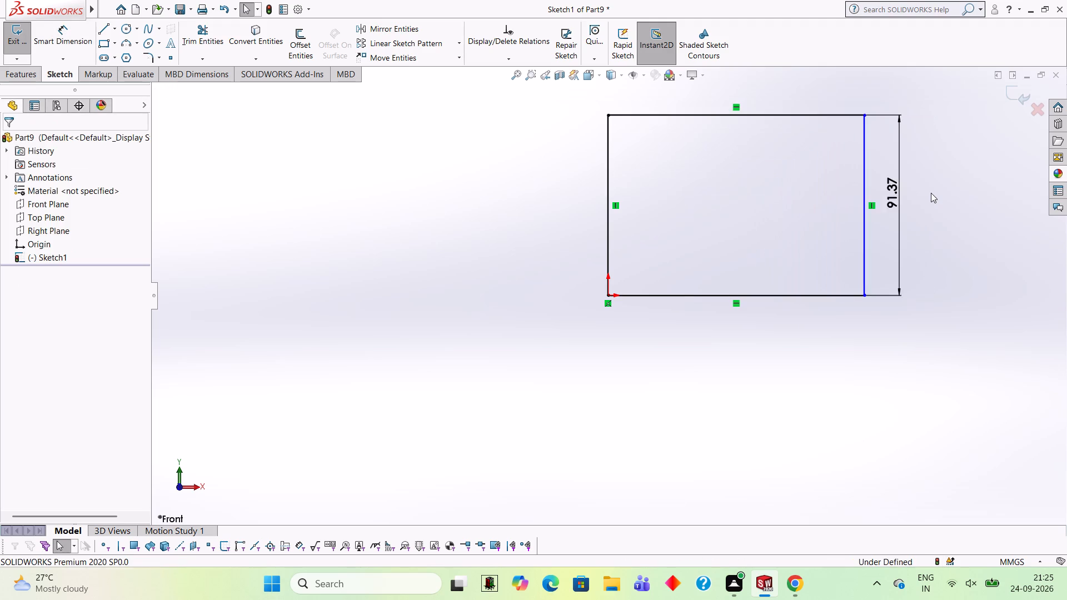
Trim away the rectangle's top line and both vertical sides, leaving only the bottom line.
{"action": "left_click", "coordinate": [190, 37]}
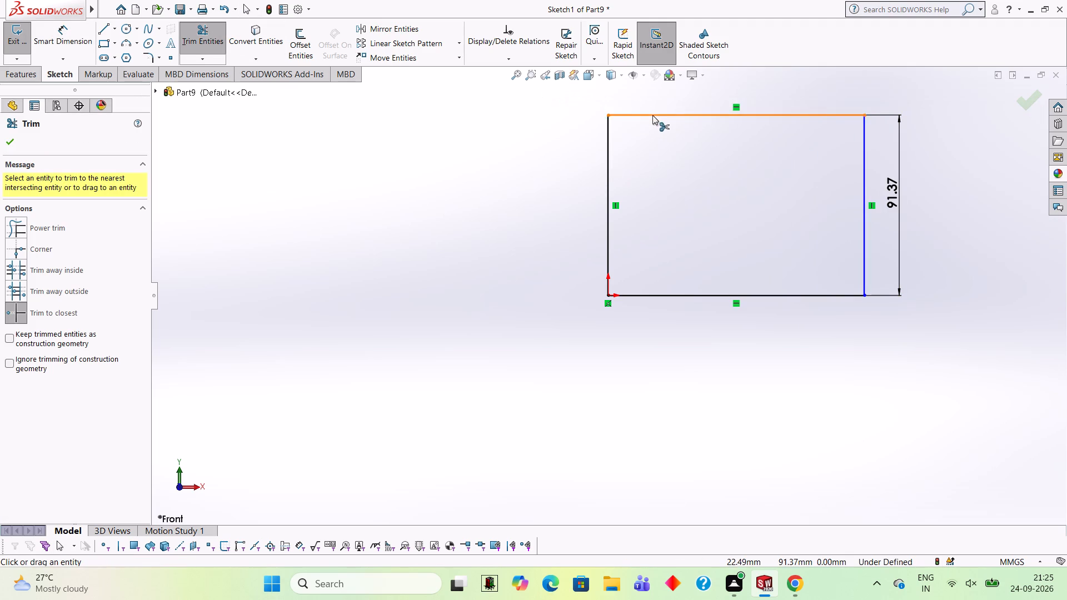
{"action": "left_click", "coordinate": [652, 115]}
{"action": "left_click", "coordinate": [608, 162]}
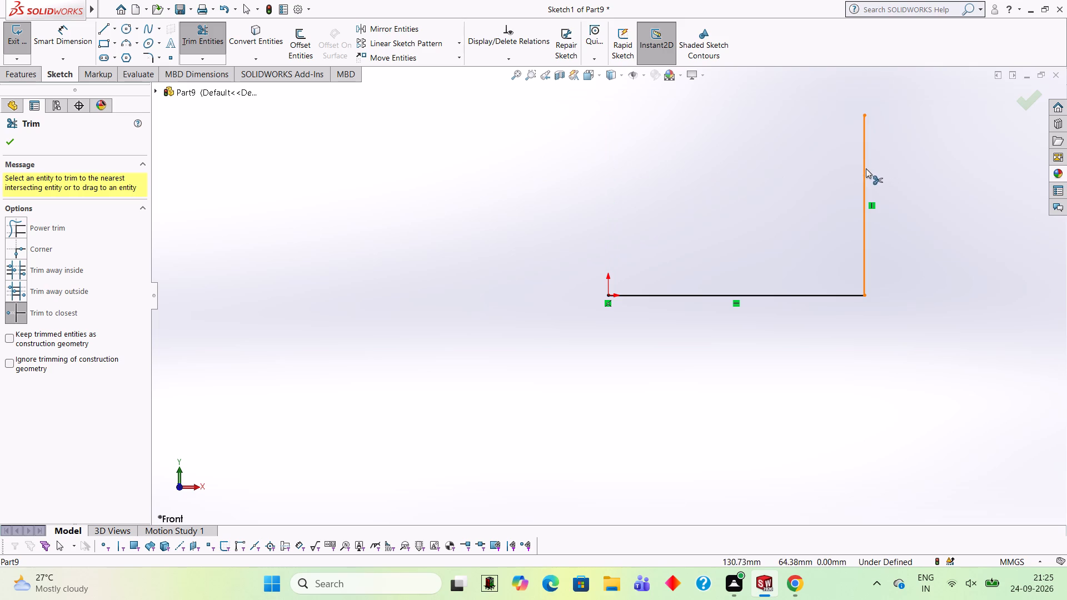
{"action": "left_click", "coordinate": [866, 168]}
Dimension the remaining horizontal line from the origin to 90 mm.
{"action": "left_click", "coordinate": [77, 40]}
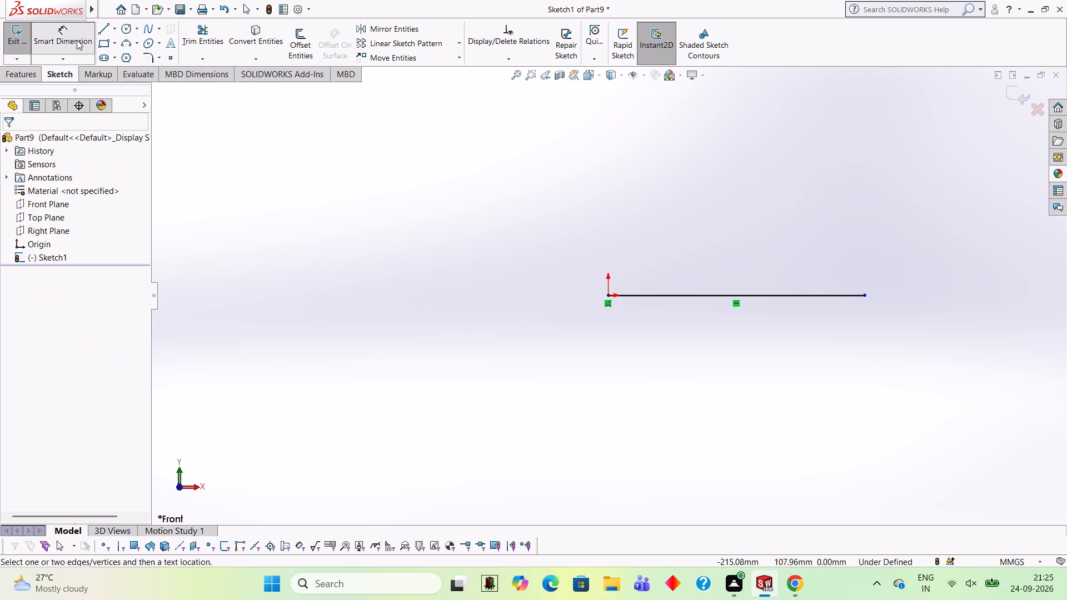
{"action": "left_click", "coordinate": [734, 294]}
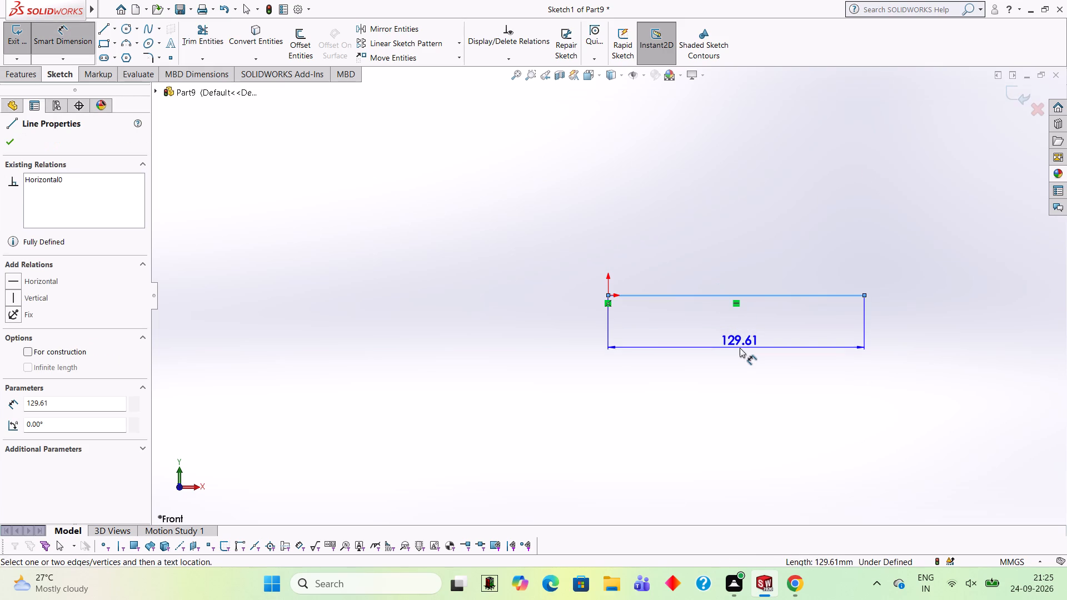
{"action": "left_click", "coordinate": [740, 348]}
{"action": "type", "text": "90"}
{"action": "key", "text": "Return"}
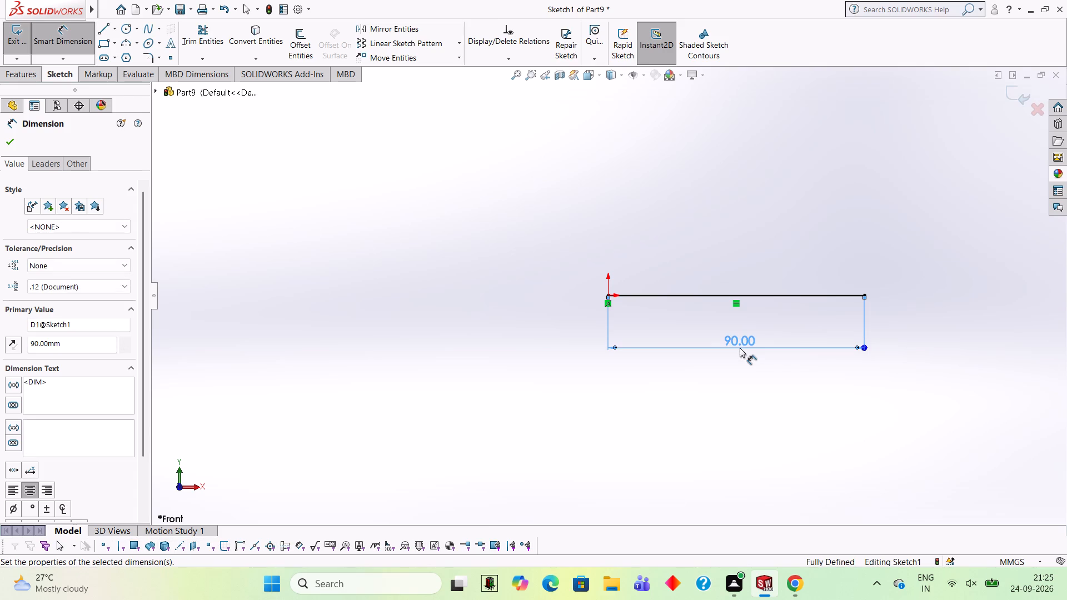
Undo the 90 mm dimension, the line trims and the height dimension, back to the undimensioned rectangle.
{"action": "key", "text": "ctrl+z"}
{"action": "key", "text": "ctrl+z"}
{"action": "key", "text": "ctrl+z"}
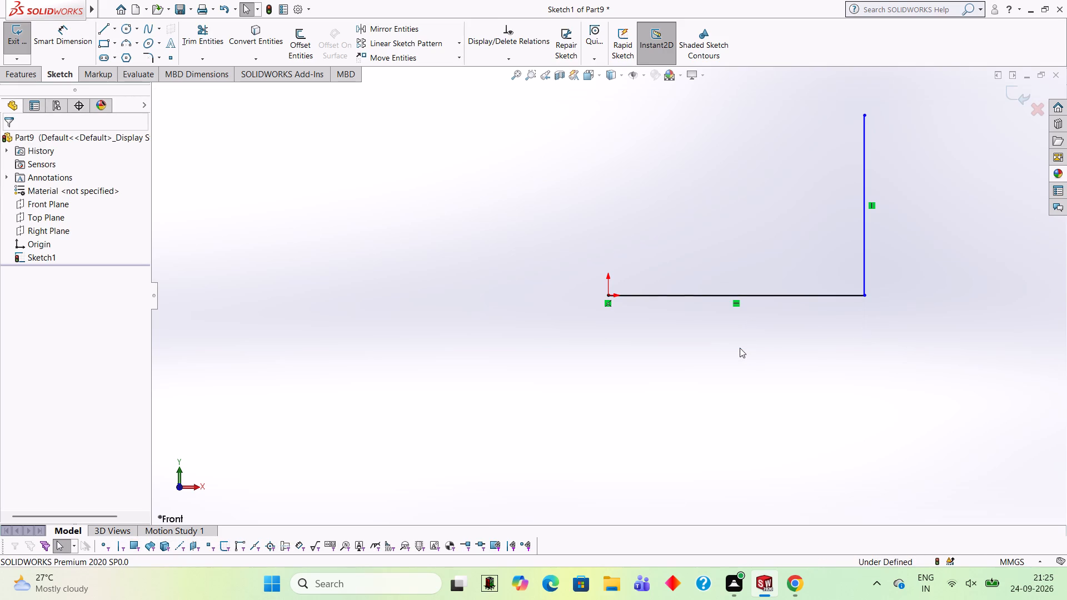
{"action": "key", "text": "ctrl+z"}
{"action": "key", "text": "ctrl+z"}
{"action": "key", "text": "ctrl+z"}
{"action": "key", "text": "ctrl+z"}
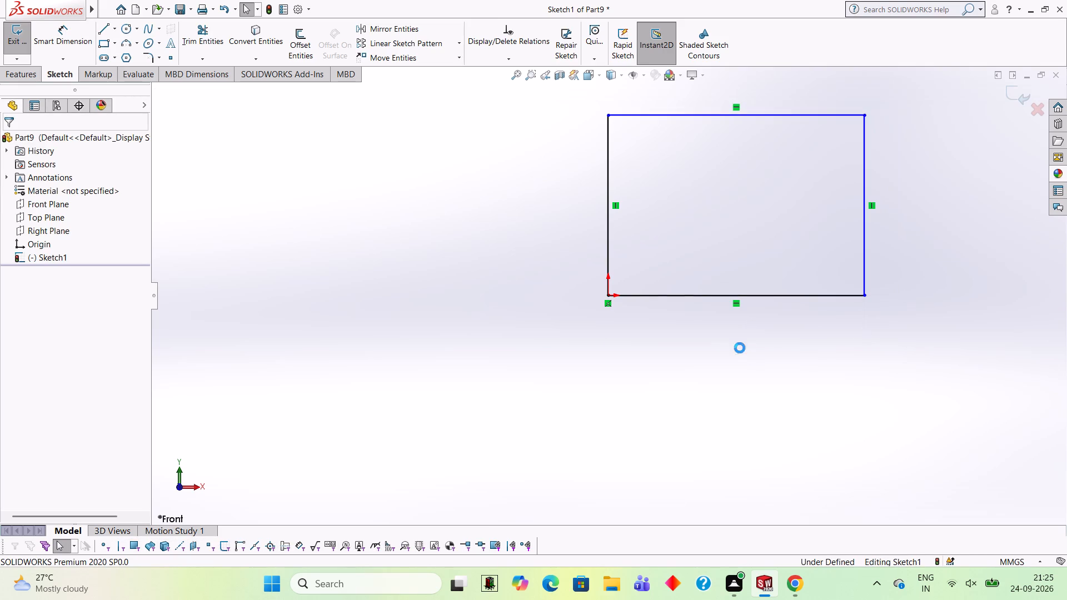
Undo the rectangle's top and side lines, back to the single horizontal line from the origin.
{"action": "key", "text": "ctrl+z"}
{"action": "key", "text": "ctrl+z"}
{"action": "key", "text": "ctrl+z"}
{"action": "key", "text": "ctrl+z"}
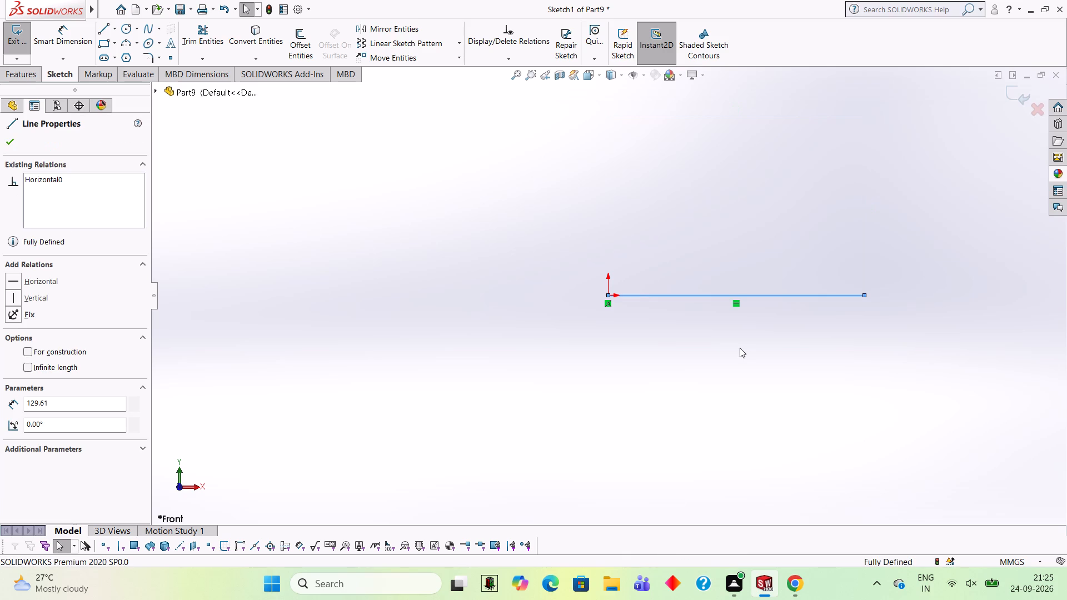
{"action": "key", "text": "ctrl+z"}
{"action": "key", "text": "ctrl+z"}
{"action": "key", "text": "ctrl+z"}
{"action": "key", "text": "ctrl+z"}
{"action": "key", "text": "ctrl+z"}
{"action": "key", "text": "ctrl+z"}
{"action": "key", "text": "ctrl+z"}
{"action": "key", "text": "ctrl+z"}
{"action": "key", "text": "Escape"}
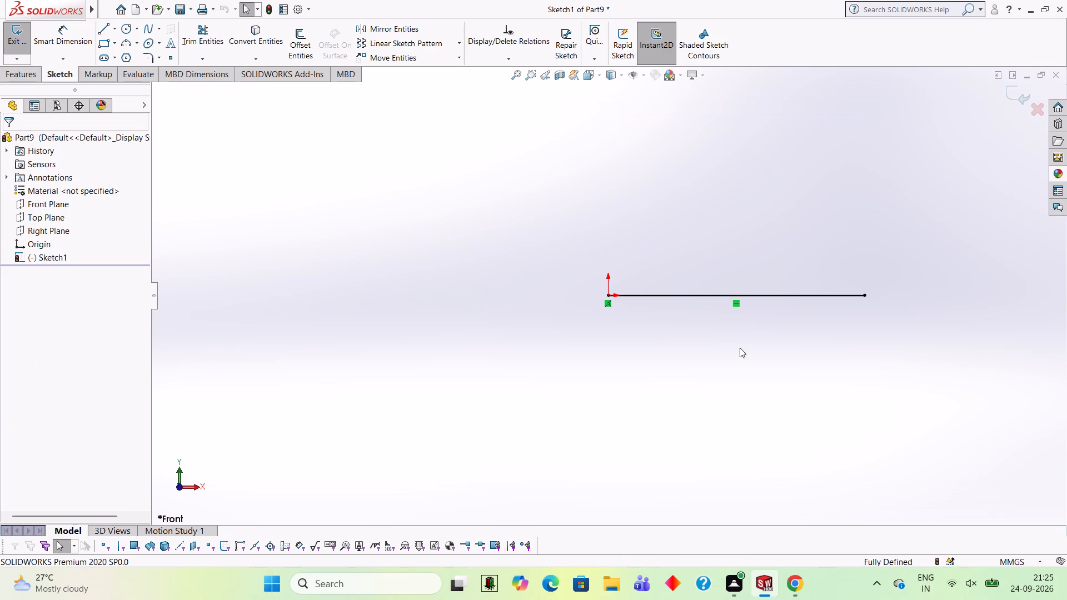
{"action": "key", "text": "ctrl+z"}
{"action": "key", "text": "ctrl+z"}
{"action": "key", "text": "ctrl+z"}
{"action": "key", "text": "ctrl+z"}
{"action": "key", "text": "ctrl+z"}
{"action": "key", "text": "ctrl+z"}
{"action": "key", "text": "ctrl+z"}
{"action": "key", "text": "ctrl+z"}
Delete the remaining horizontal line and exit the empty sketch.
{"action": "left_click", "coordinate": [781, 296]}
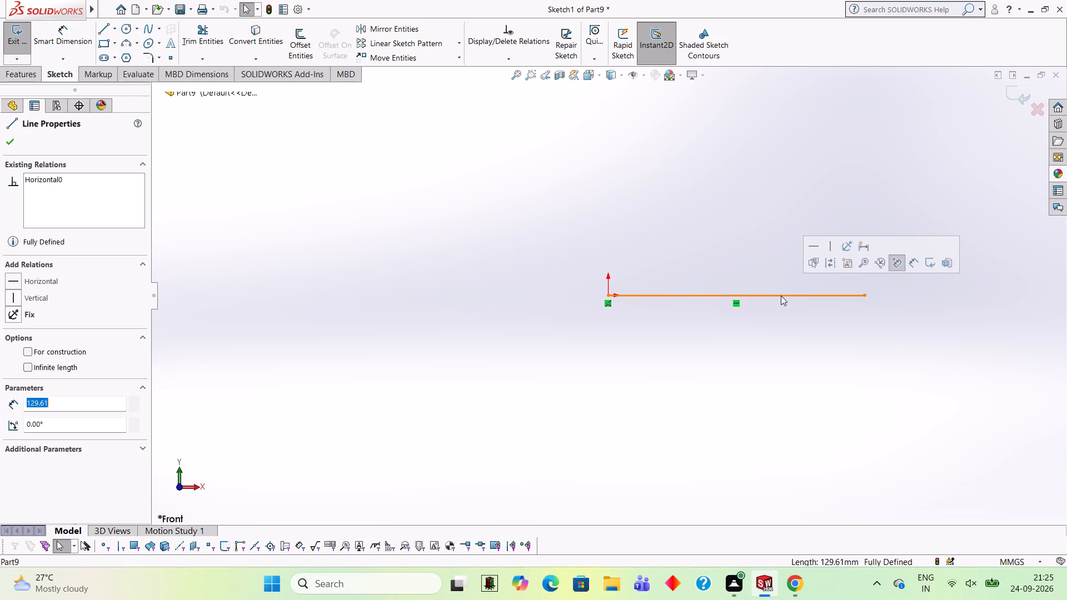
{"action": "key", "text": "Delete"}
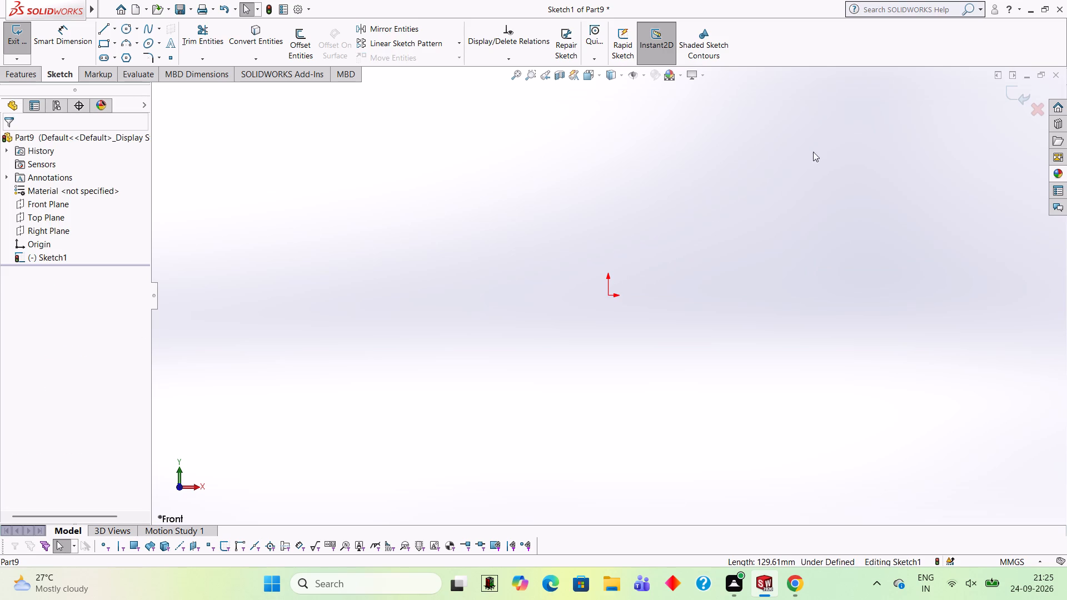
{"action": "left_click", "coordinate": [1022, 93]}
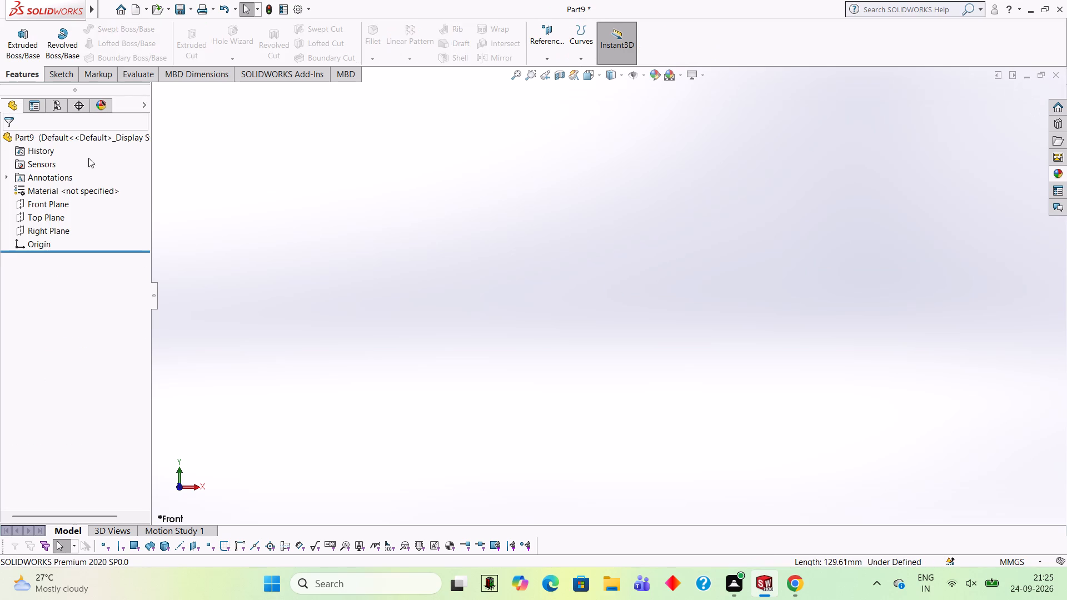
Sketch a closed rectangle of lines on the Front Plane from the origin, 90 mm wide and 48 mm high.
{"action": "left_click", "coordinate": [47, 205]}
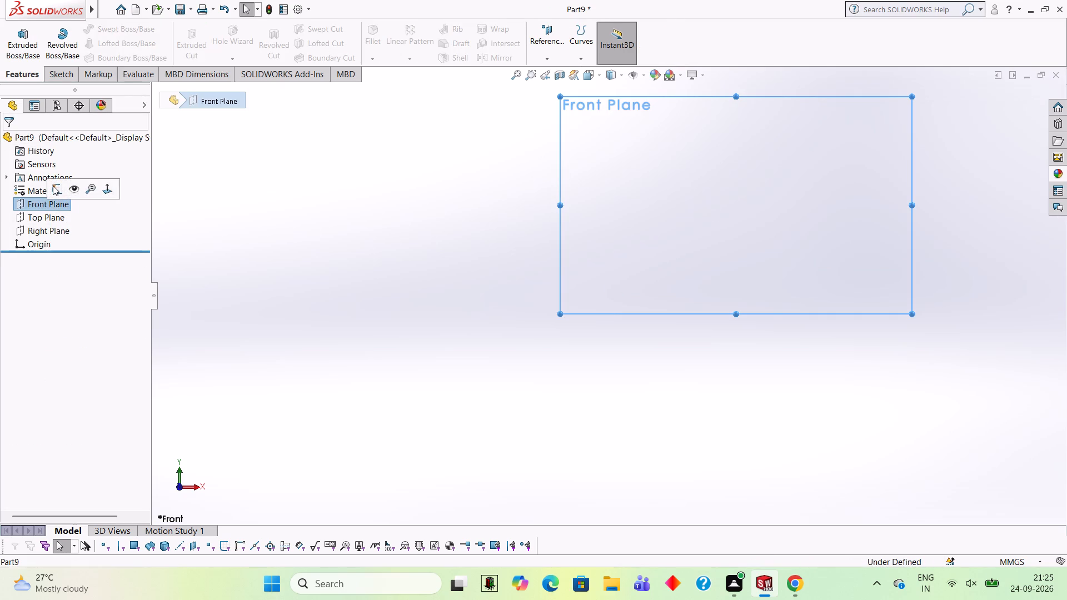
{"action": "left_click", "coordinate": [53, 186]}
{"action": "left_click", "coordinate": [602, 167]}
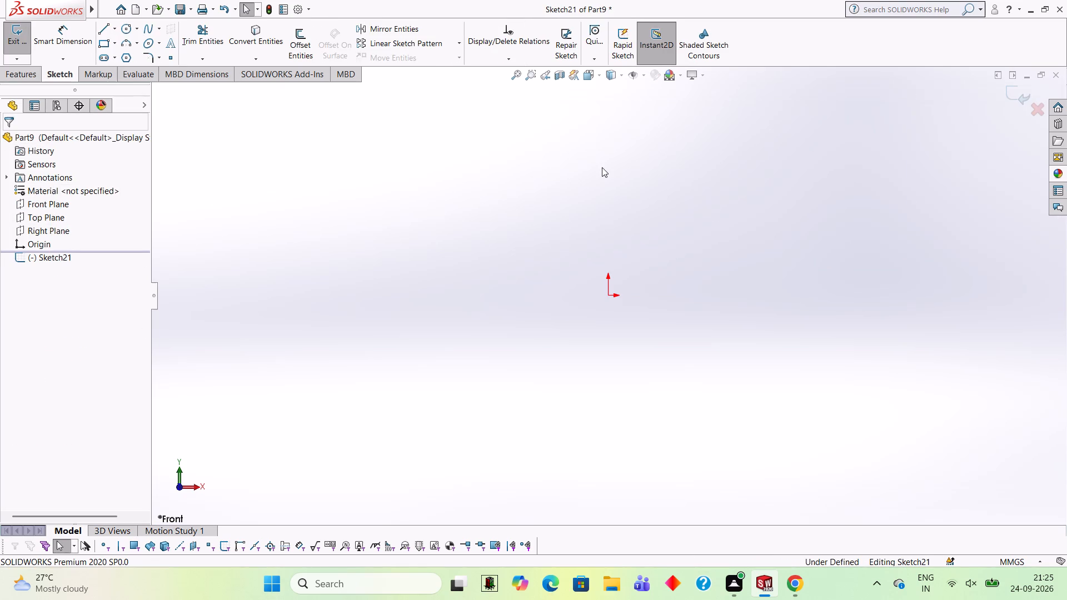
{"action": "left_click", "coordinate": [107, 30]}
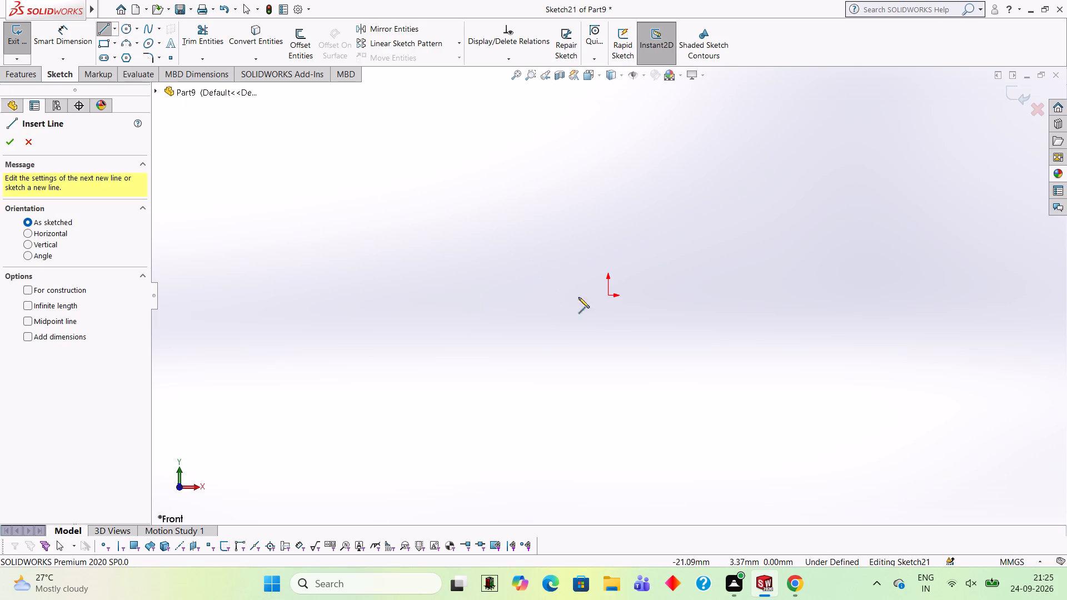
{"action": "left_click", "coordinate": [606, 293]}
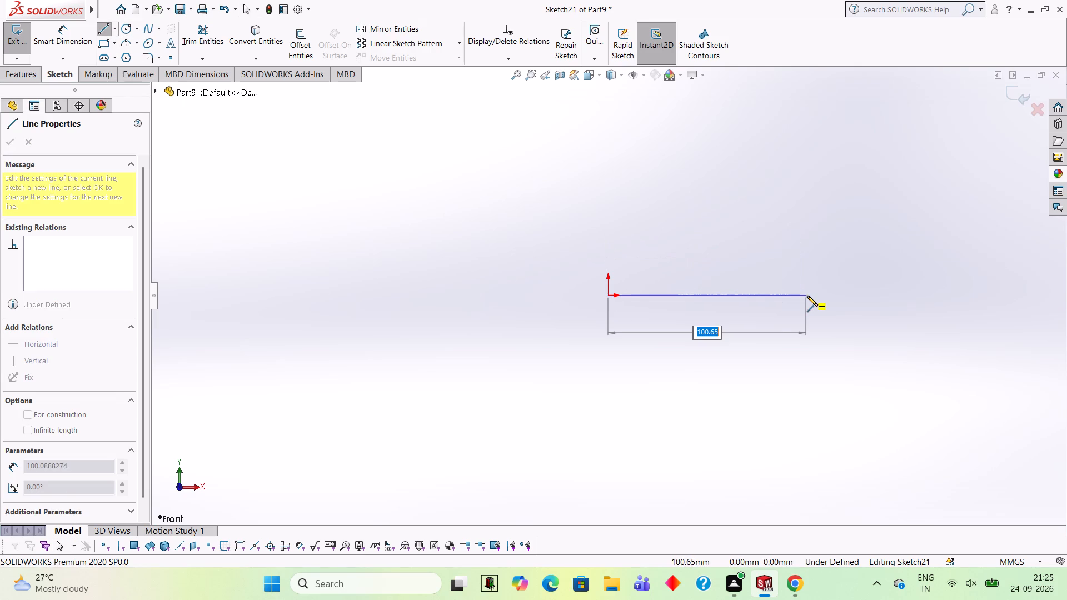
{"action": "type", "text": "90"}
{"action": "key", "text": "Return"}
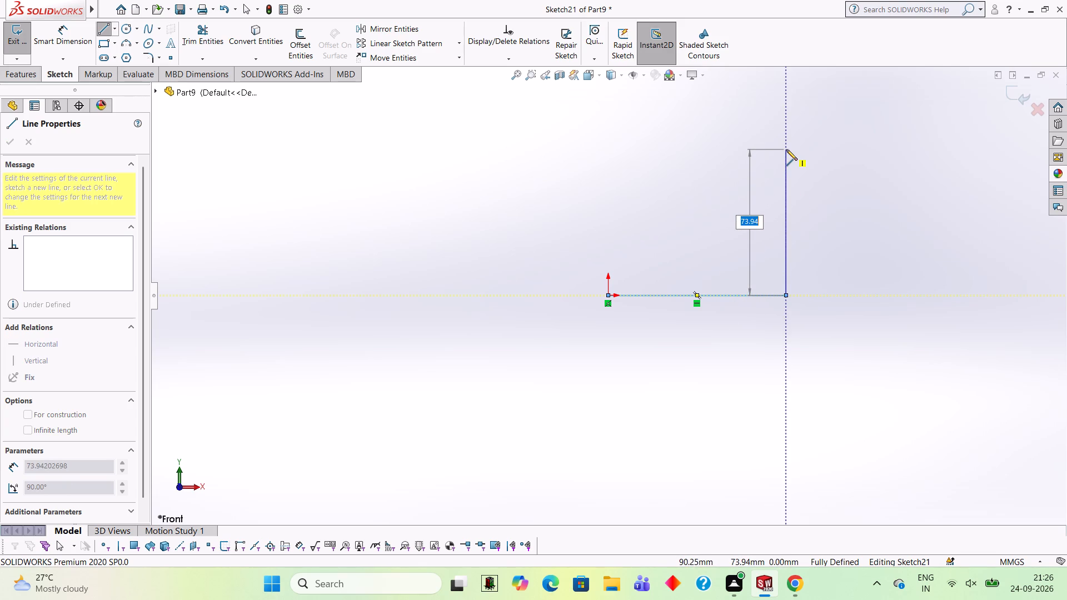
{"action": "key", "text": "4"}
{"action": "key", "text": "8"}
{"action": "key", "text": "Return"}
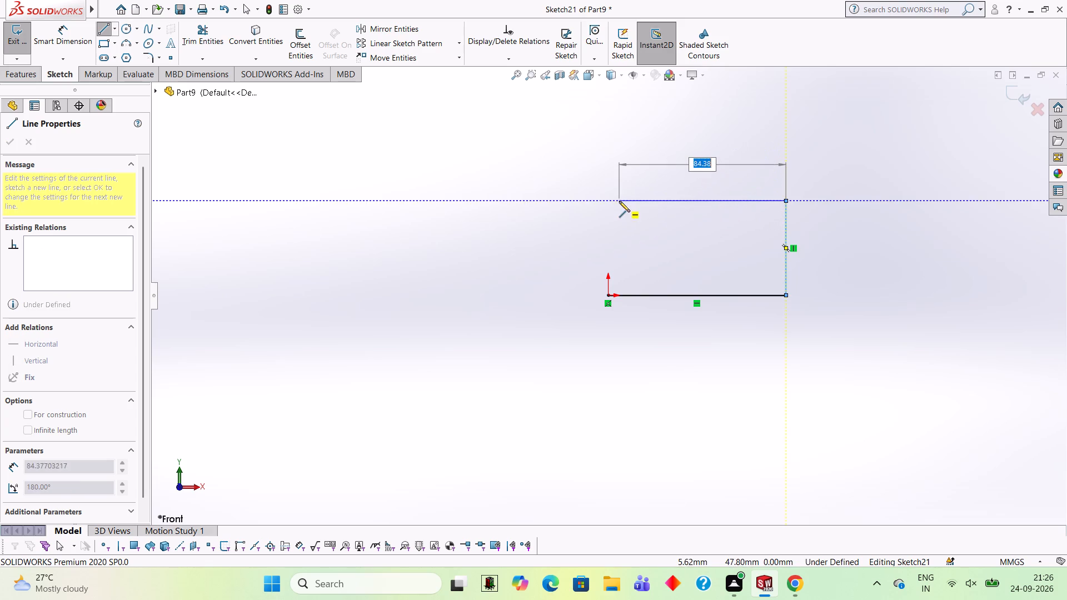
{"action": "left_click", "coordinate": [607, 199]}
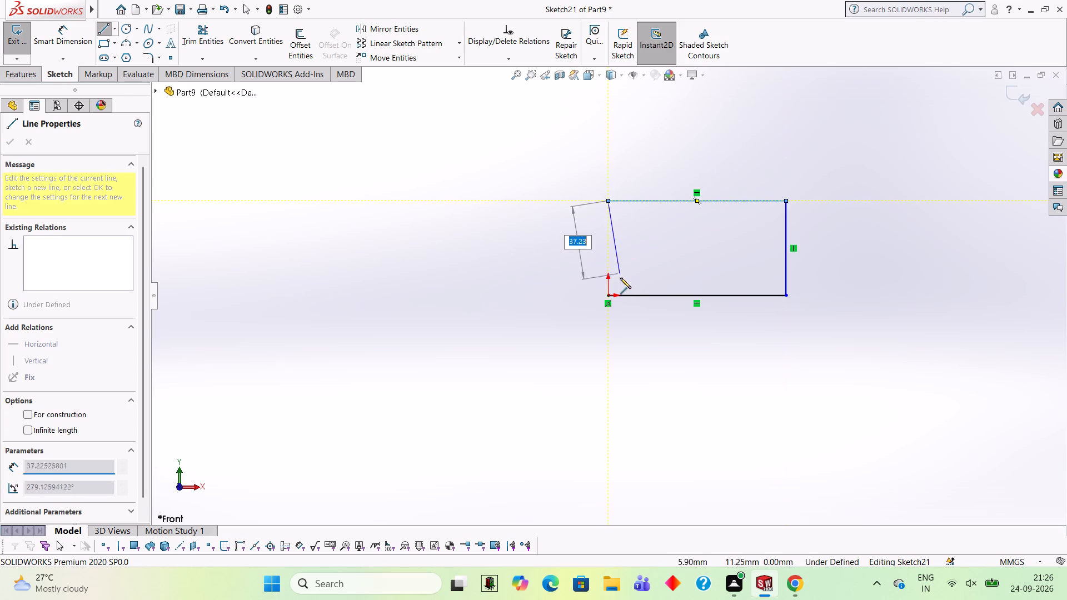
{"action": "left_click", "coordinate": [607, 295]}
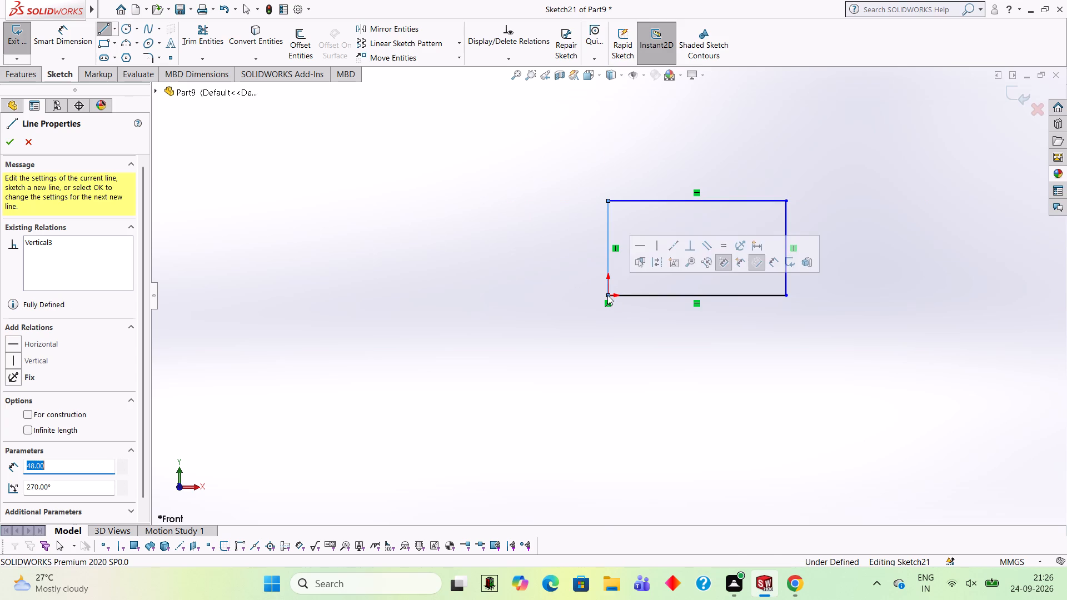
{"action": "key", "text": "Escape"}
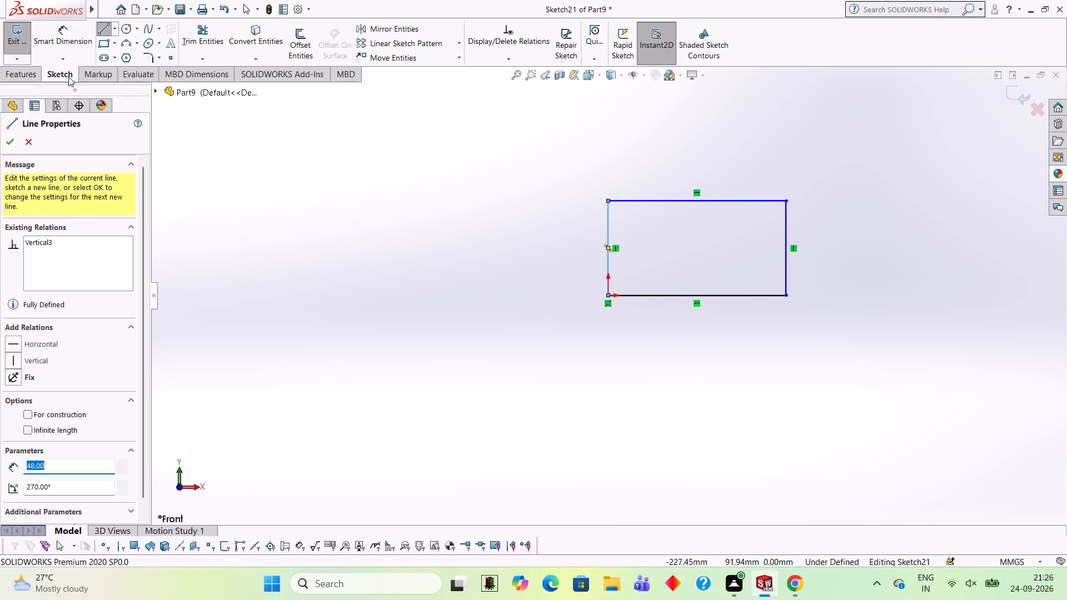
Extrude the rectangle as a blind boss 30 mm deep from the sketch plane.
{"action": "left_click", "coordinate": [24, 72]}
{"action": "left_click", "coordinate": [28, 47]}
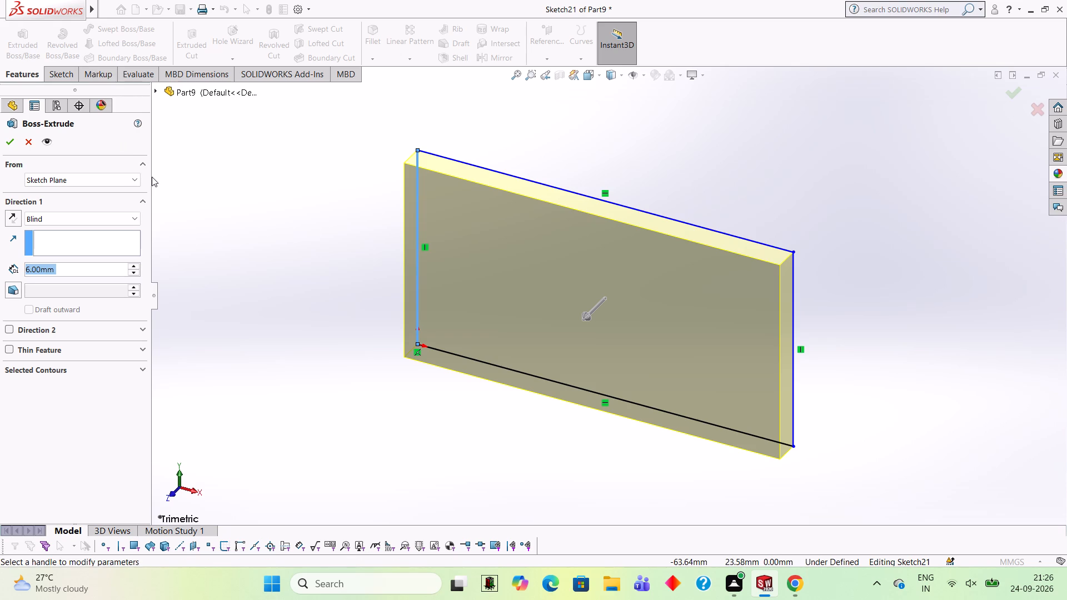
{"action": "type", "text": "30"}
{"action": "key", "text": "Return"}
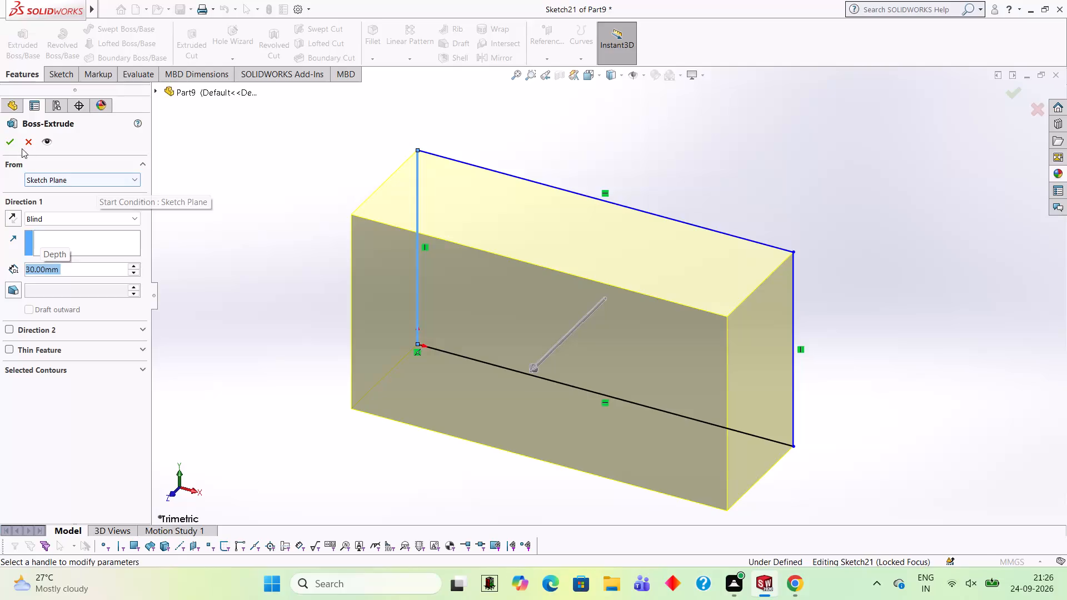
{"action": "left_click", "coordinate": [10, 141]}
{"action": "left_click", "coordinate": [280, 207]}
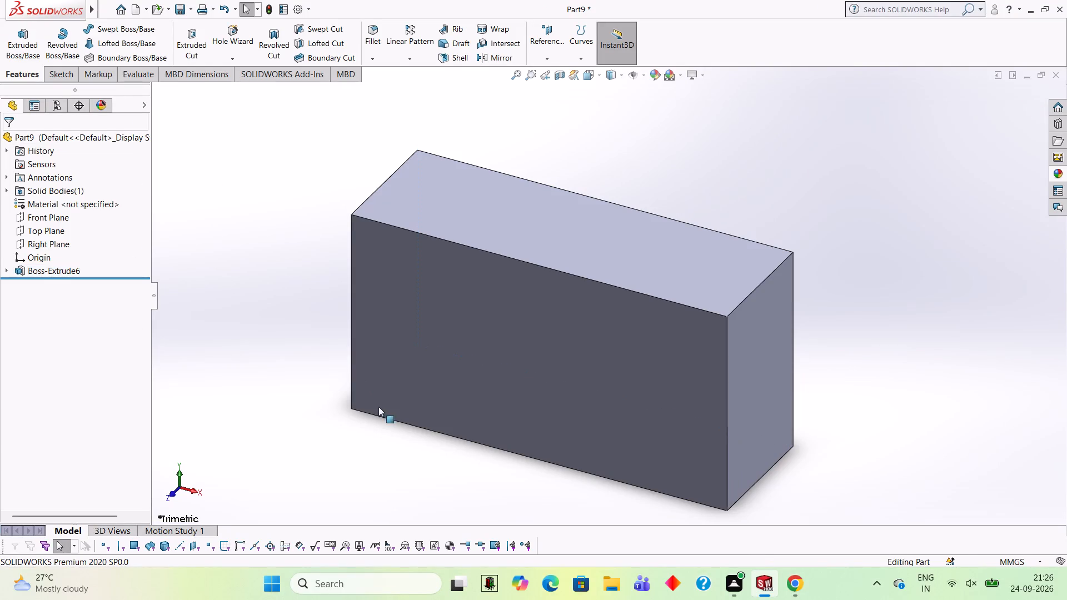
Start a sketch on the block's large front face and draw a 6 mm vertical line up from the origin.
{"action": "middle_click_drag", "start_coordinate": [398, 444], "coordinate": [427, 364]}
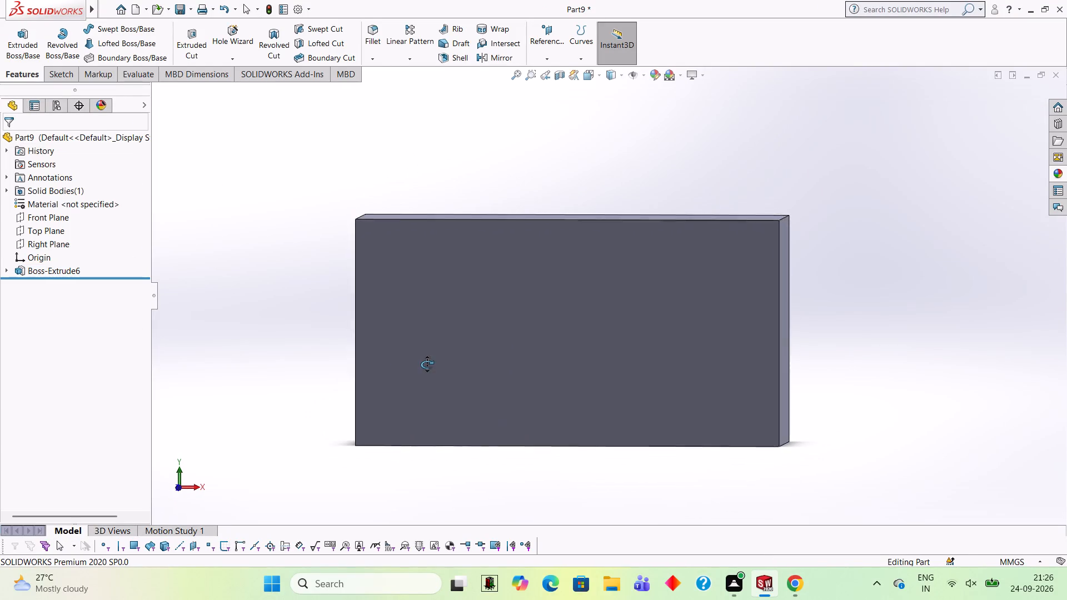
{"action": "middle_click_drag", "start_coordinate": [427, 364], "coordinate": [423, 366]}
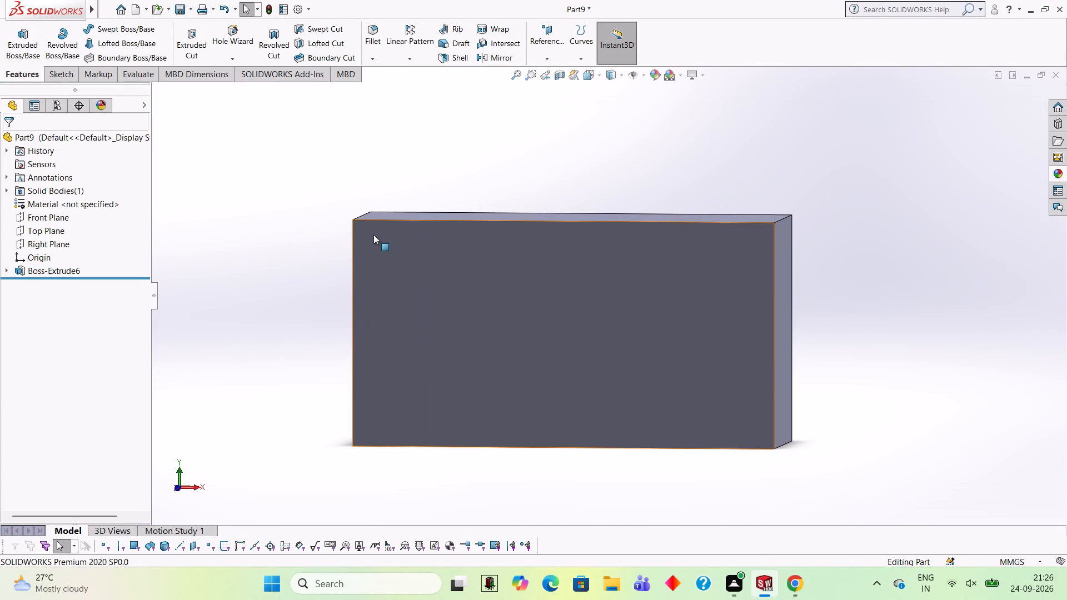
{"action": "left_click", "coordinate": [536, 331]}
{"action": "left_click", "coordinate": [584, 302]}
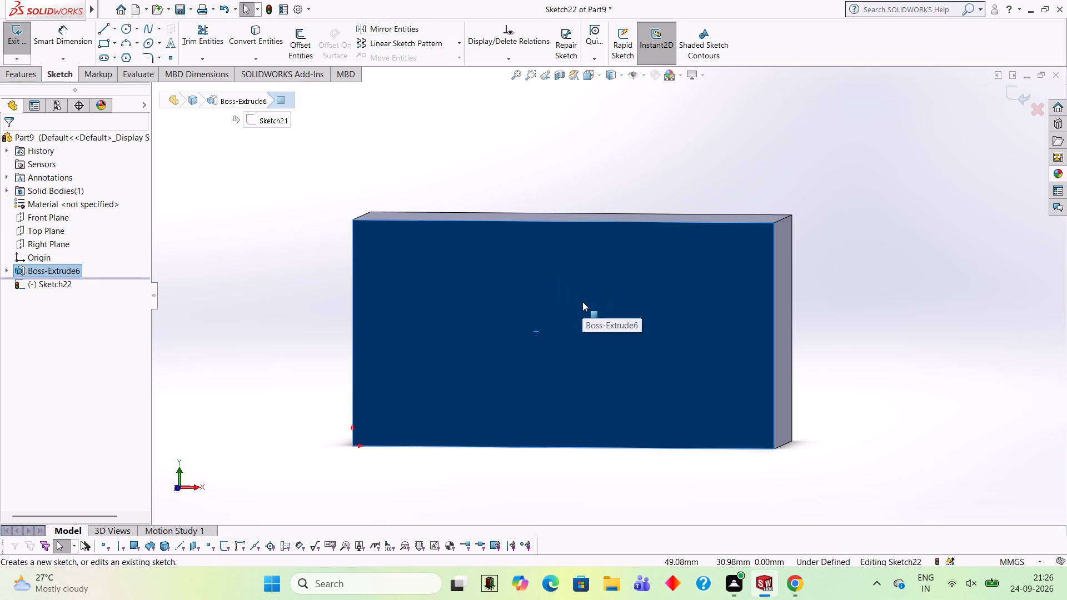
{"action": "key", "text": "ctrl+8"}
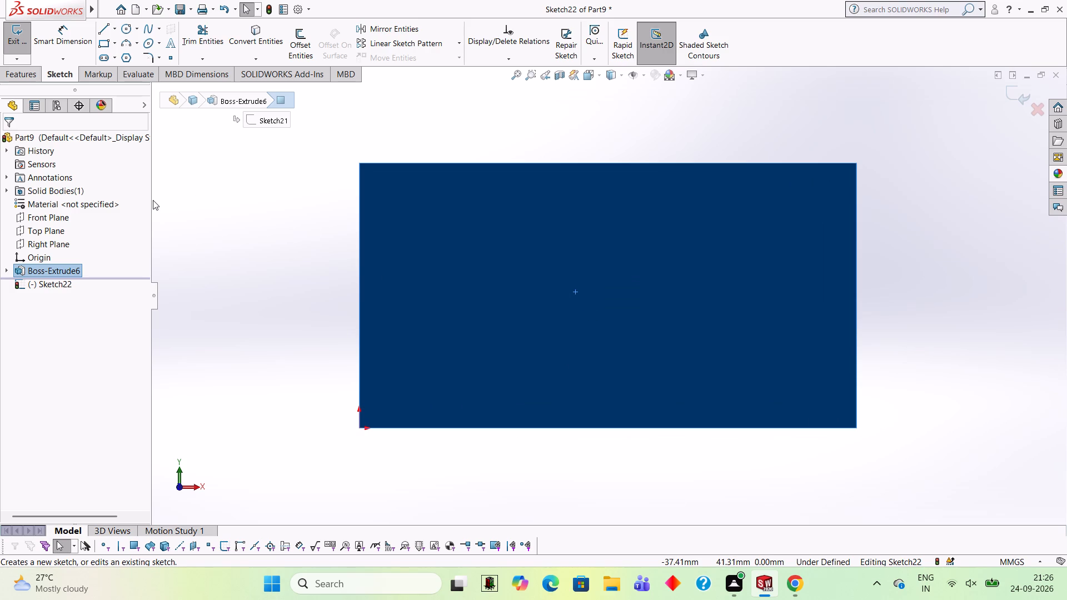
{"action": "left_click", "coordinate": [107, 23]}
{"action": "left_click", "coordinate": [360, 428]}
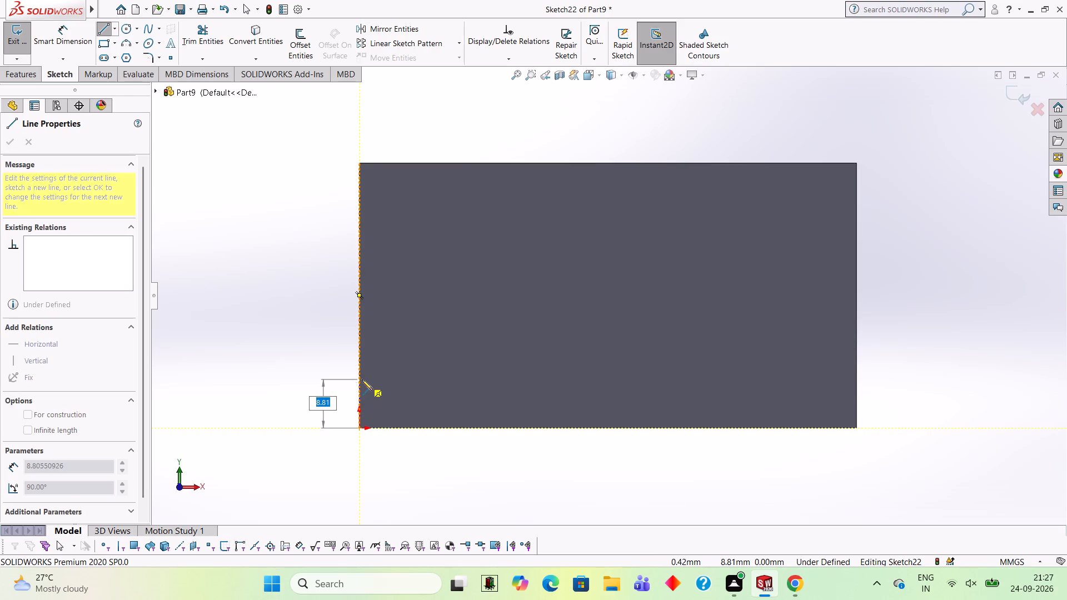
{"action": "key", "text": "6"}
{"action": "key", "text": "Return"}
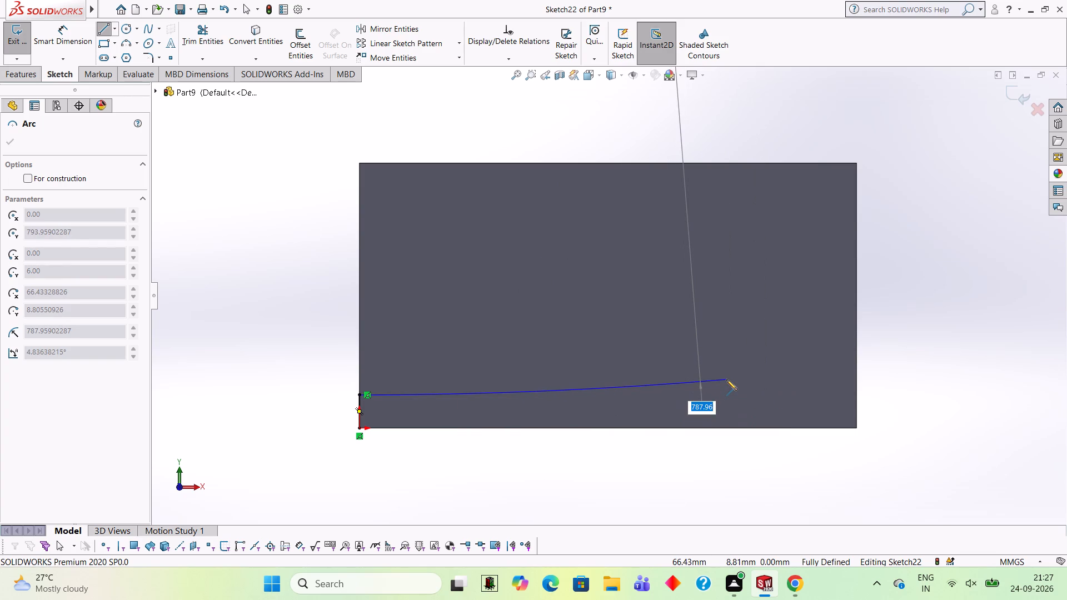
{"action": "key", "text": "Escape"}
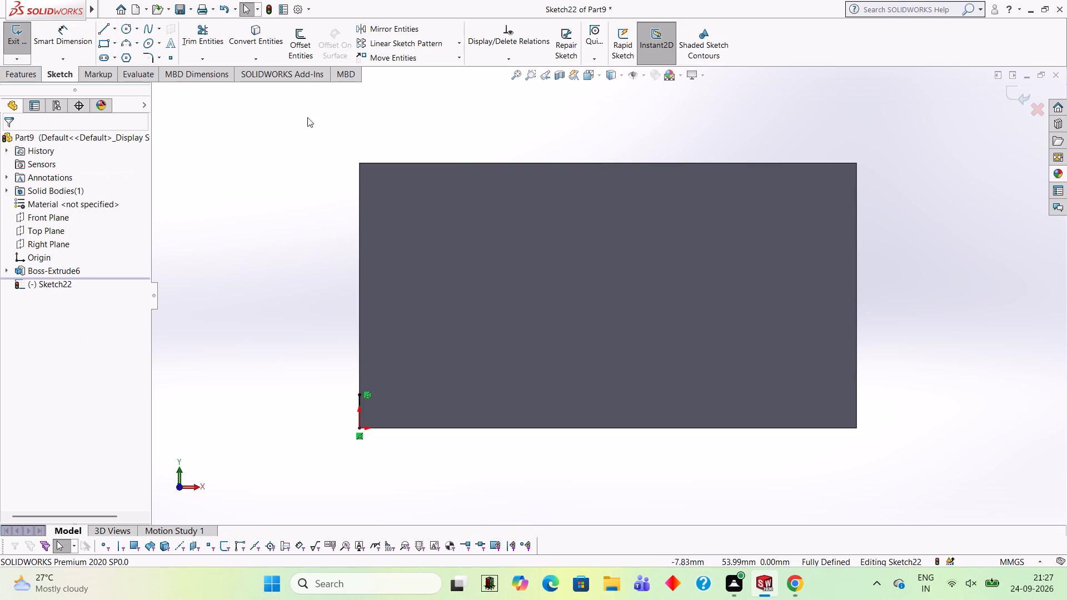
From the face's upper-left corner, draw a 6 mm line down the side edge and a 6 mm line along the top edge, continued 6 mm downward.
{"action": "left_click", "coordinate": [107, 26]}
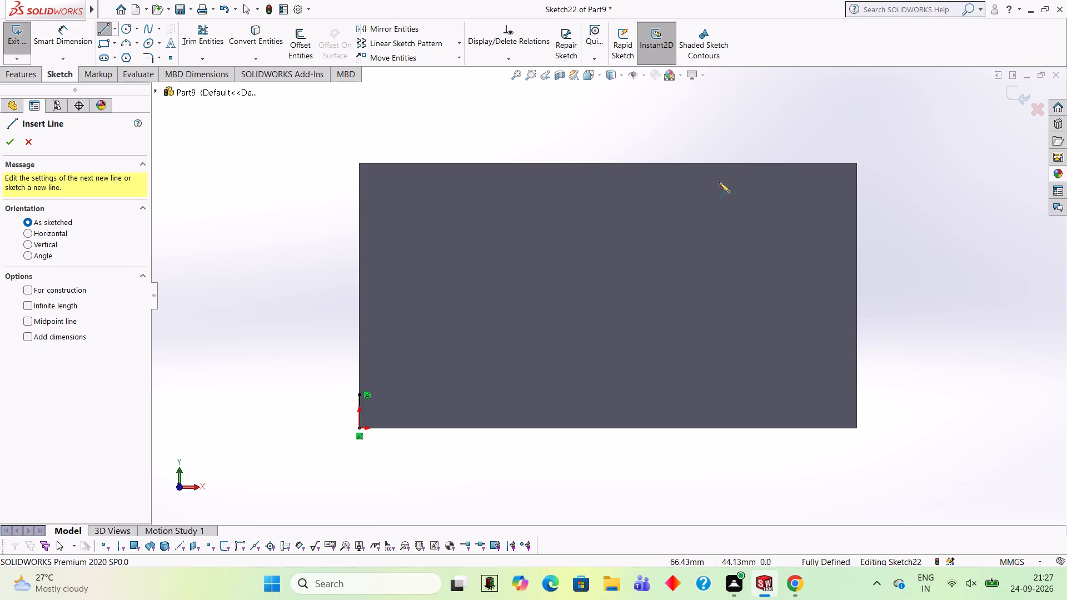
{"action": "left_click", "coordinate": [360, 163]}
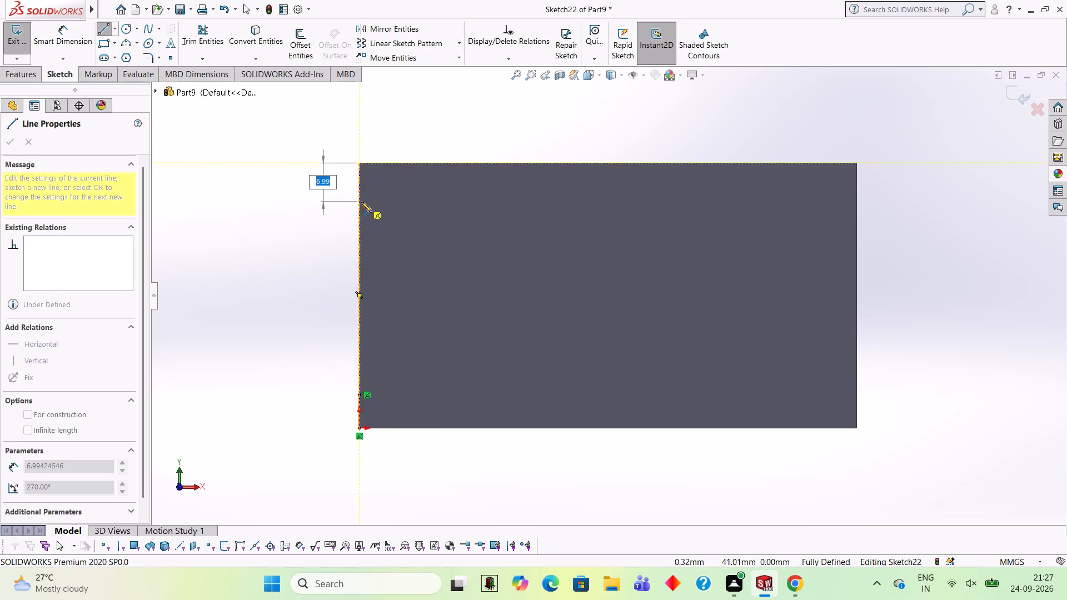
{"action": "key", "text": "6"}
{"action": "key", "text": "Return"}
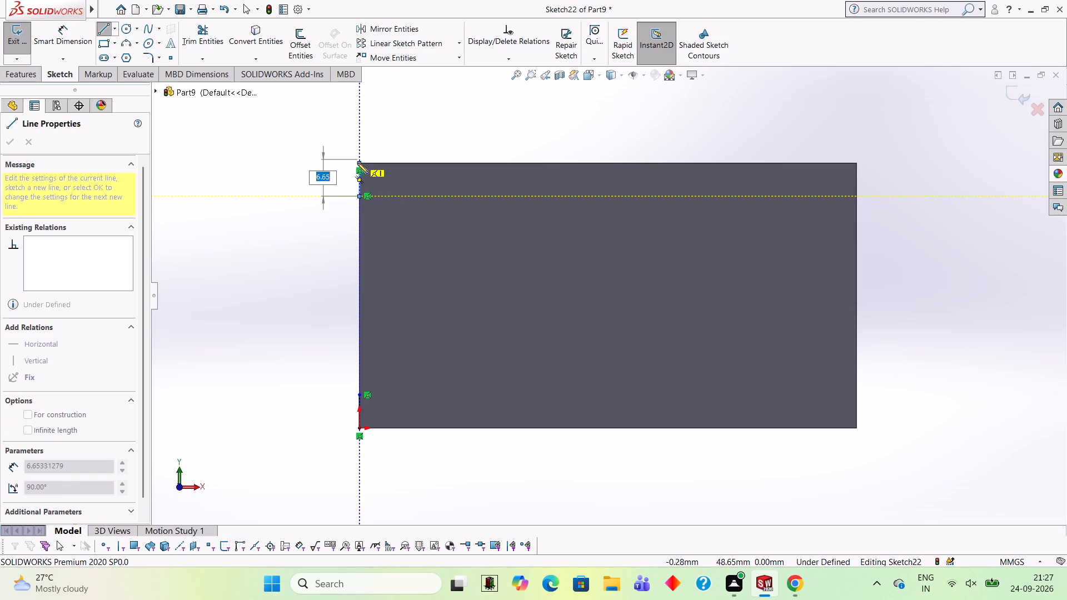
{"action": "key", "text": "Escape"}
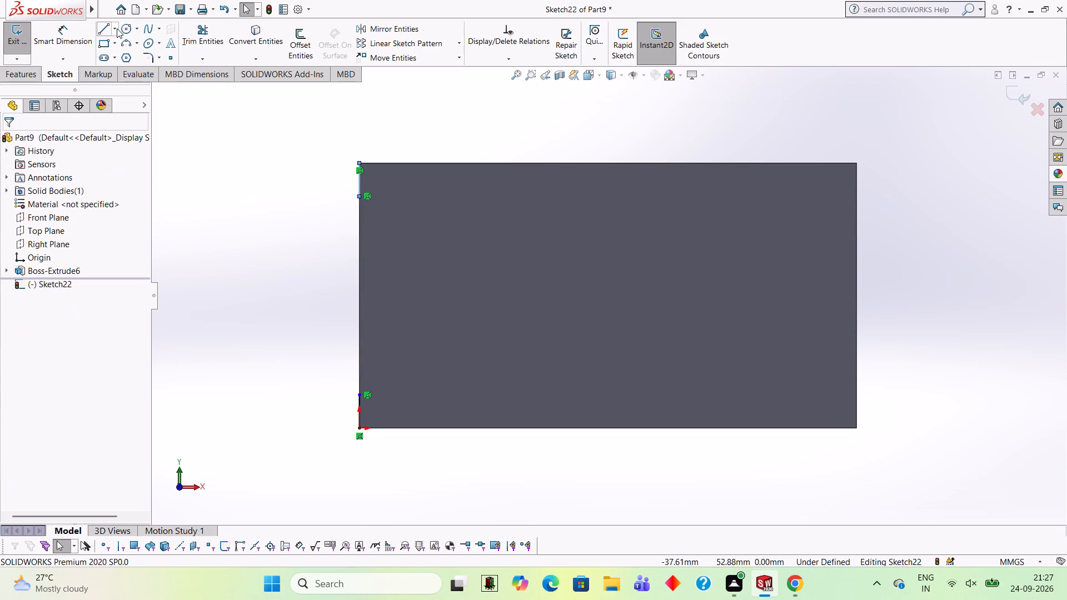
{"action": "left_click", "coordinate": [104, 27]}
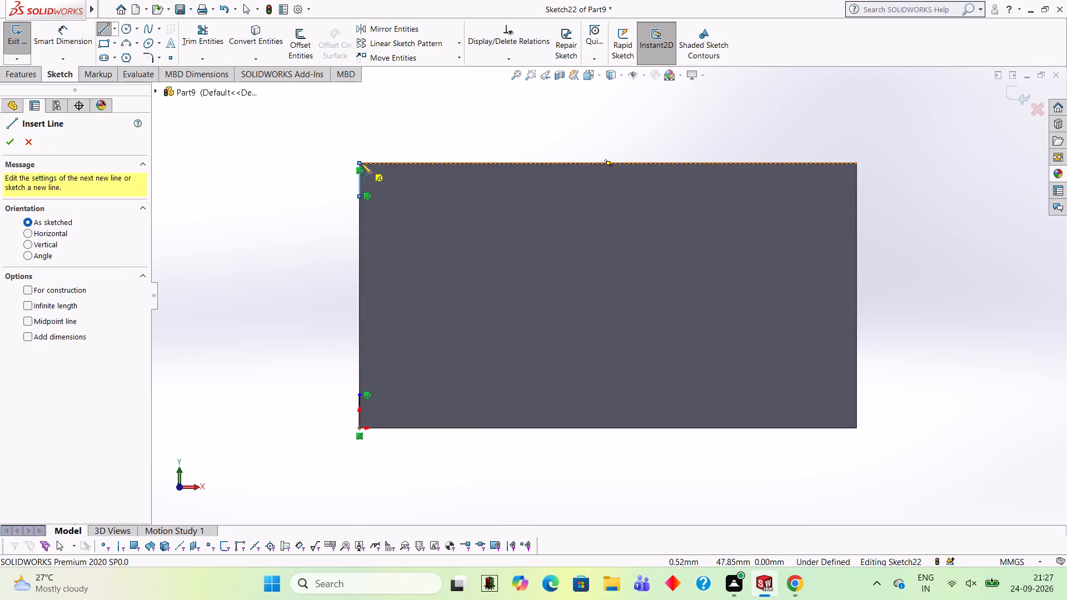
{"action": "left_click", "coordinate": [359, 163]}
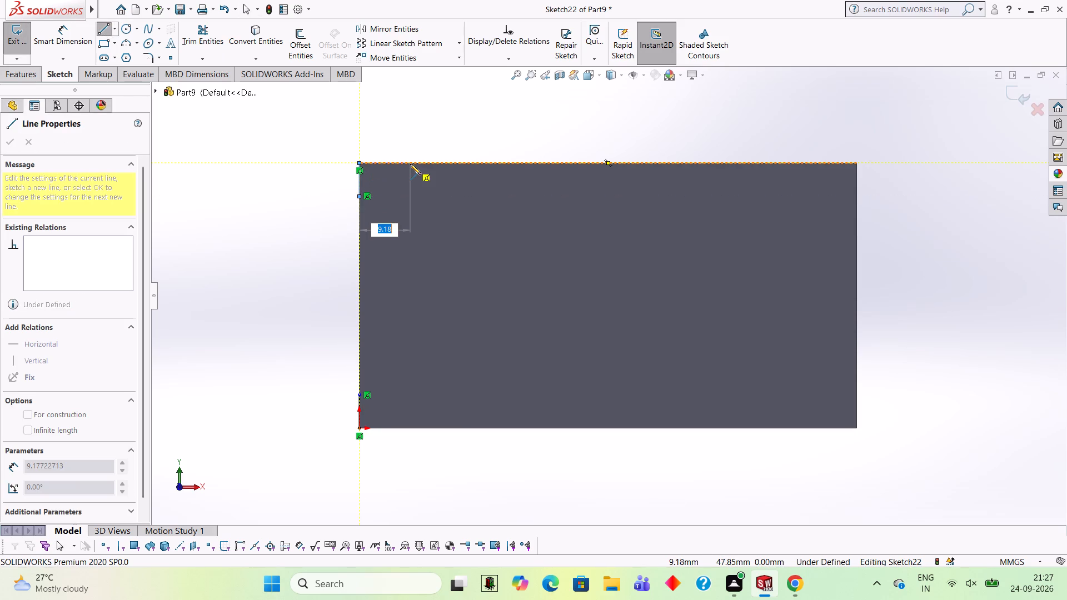
{"action": "key", "text": "6"}
{"action": "key", "text": "Return"}
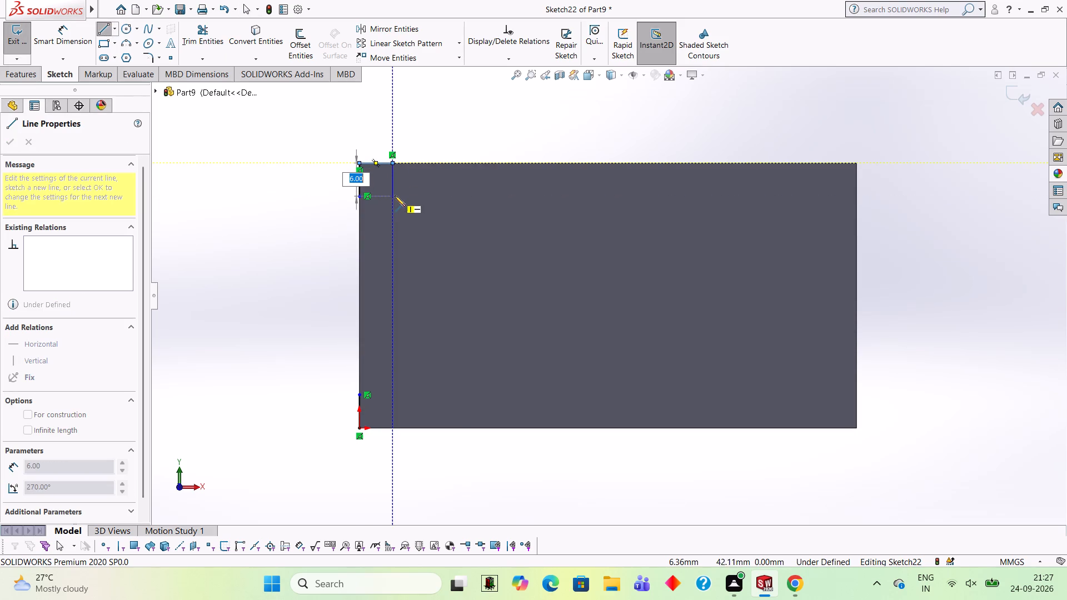
{"action": "key", "text": "6"}
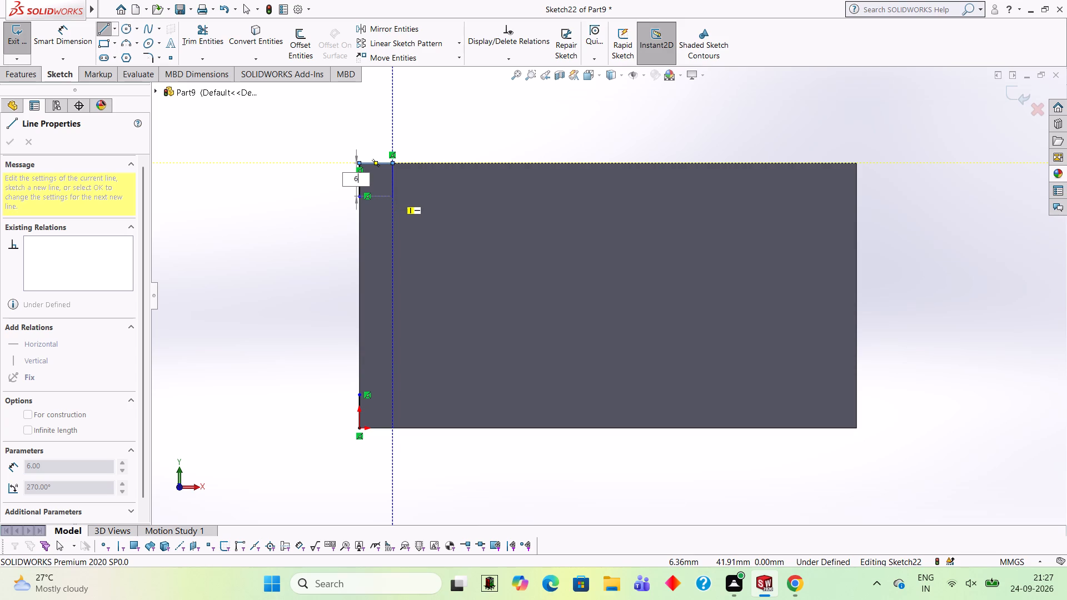
{"action": "key", "text": "Return"}
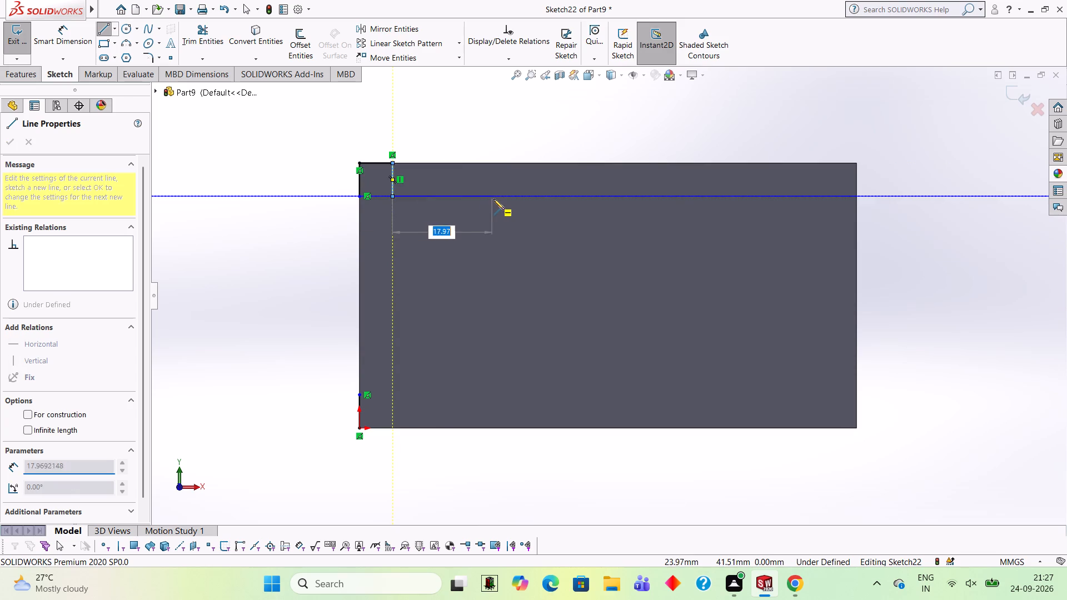
{"action": "key", "text": "Escape"}
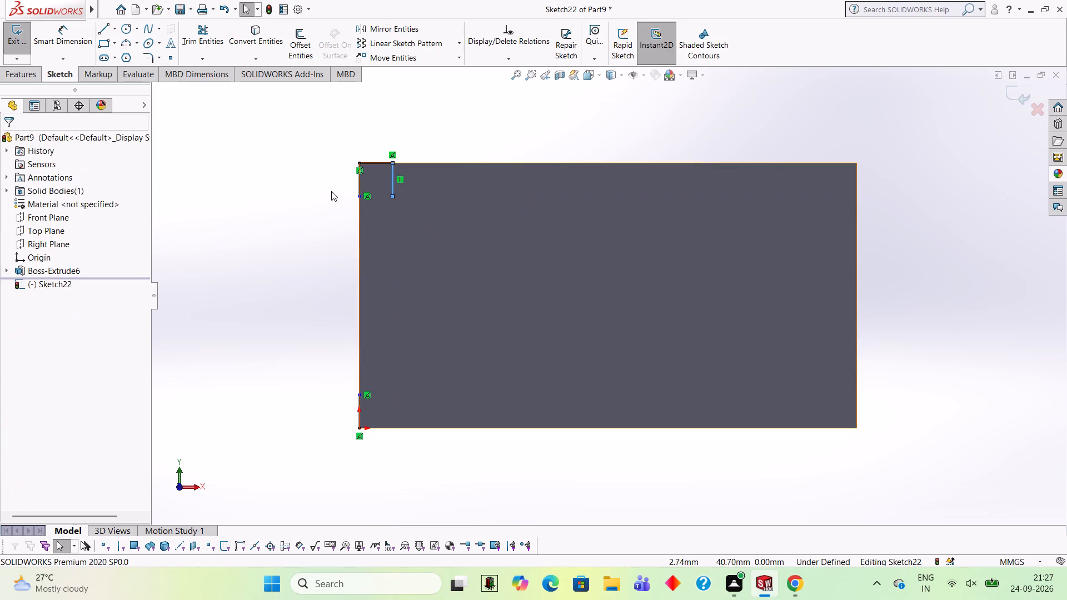
From the face's upper-right corner, draw lines 6 mm inward and 6 mm down, then 78 mm across to the upper-left helper line's lower end.
{"action": "left_click", "coordinate": [99, 26]}
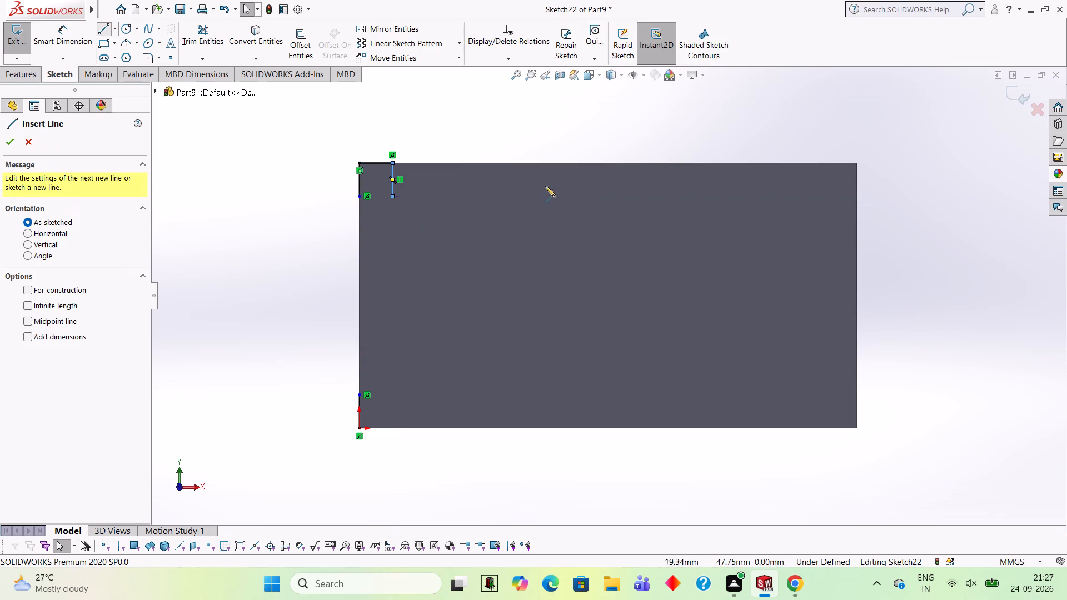
{"action": "left_click", "coordinate": [856, 162]}
{"action": "key", "text": "6"}
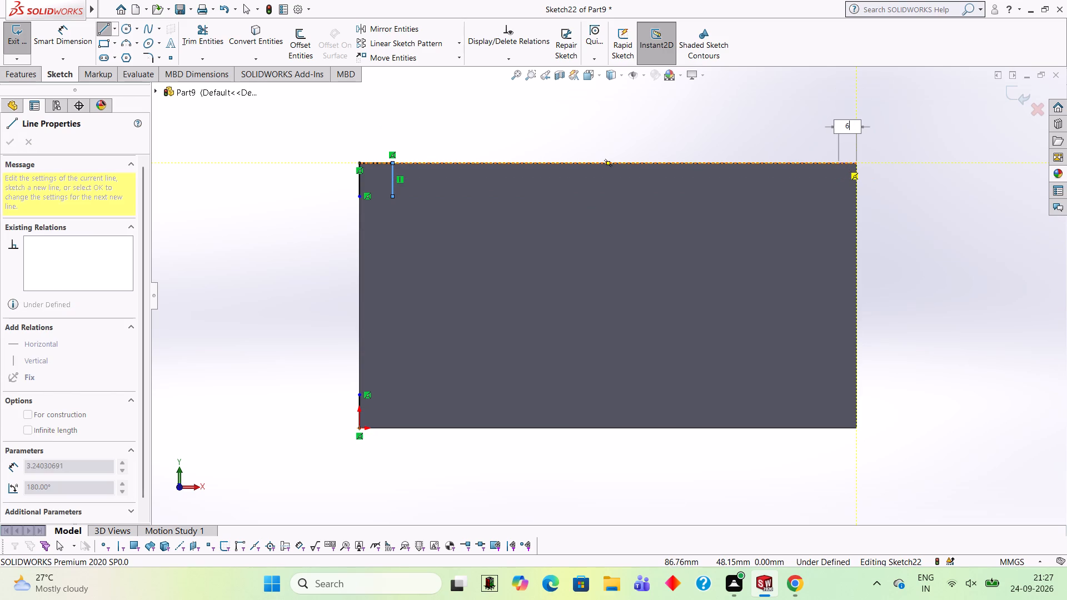
{"action": "key", "text": "Return"}
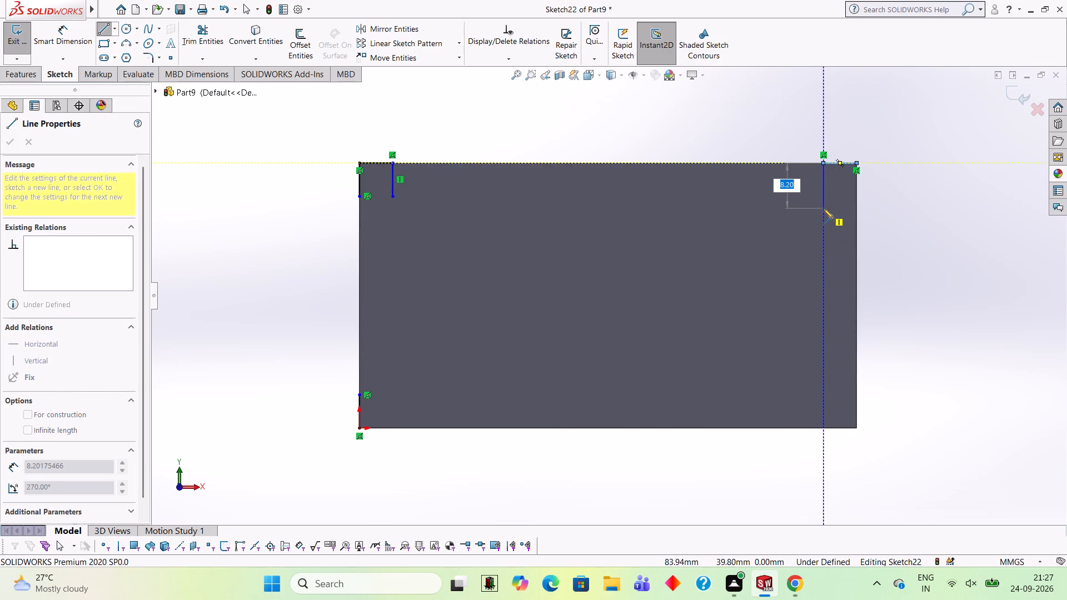
{"action": "key", "text": "6"}
{"action": "key", "text": "Return"}
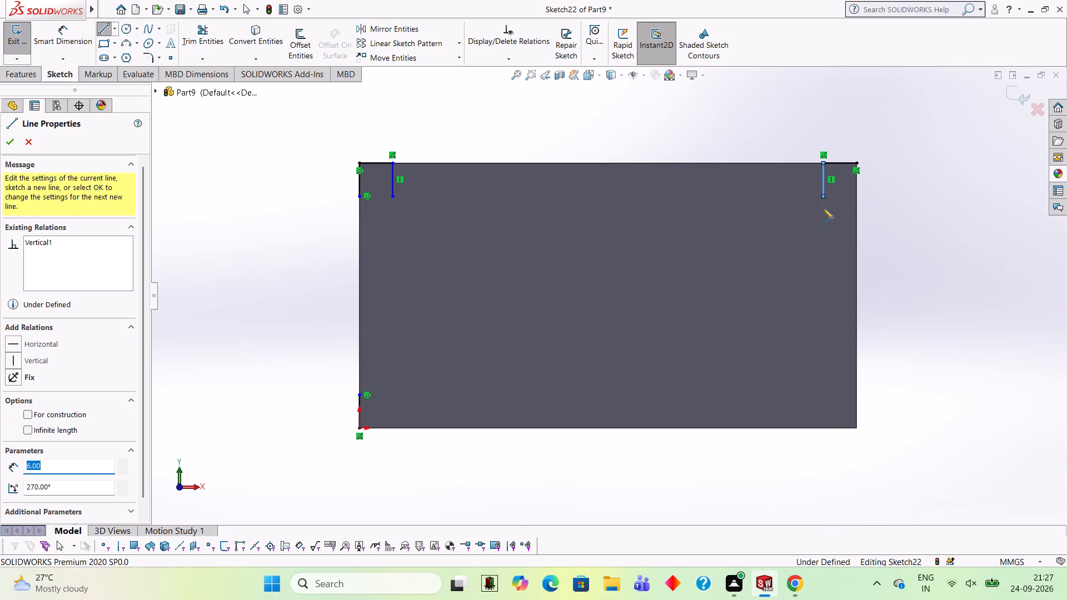
{"action": "left_click", "coordinate": [393, 197]}
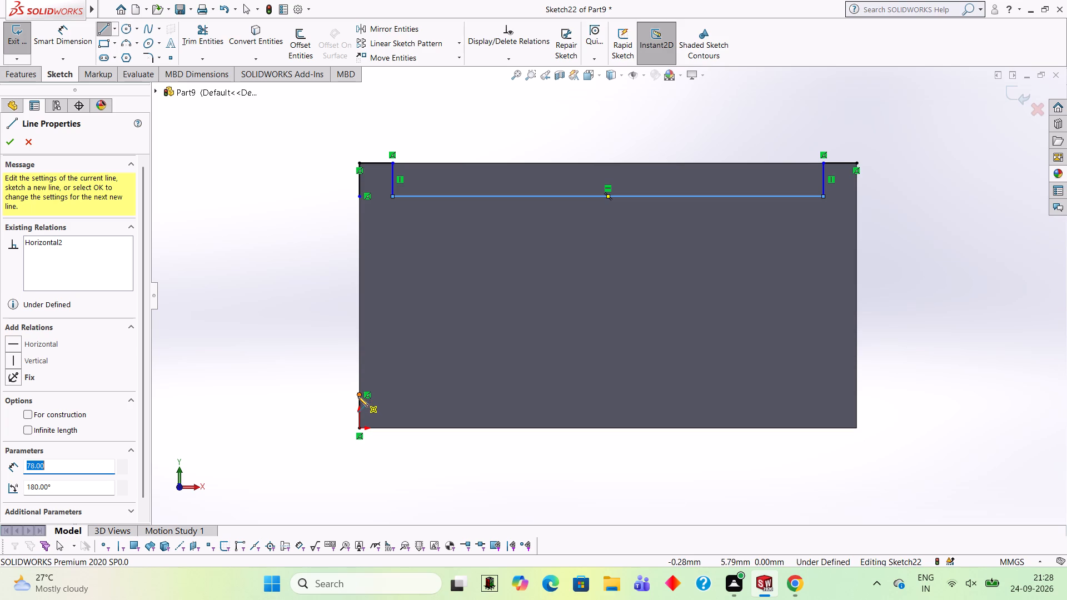
From the lower-left helper line's upper end, draw lines 6 mm inward, 78 mm across and 36 mm up to the inner upper-right corner.
{"action": "left_click", "coordinate": [358, 393]}
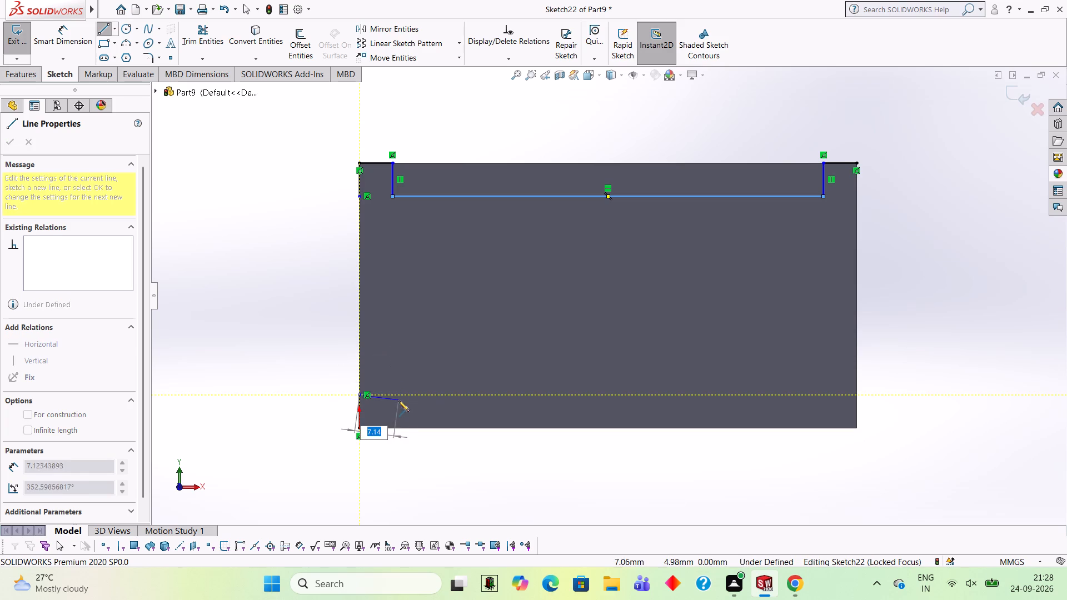
{"action": "key", "text": "6"}
{"action": "key", "text": "Return"}
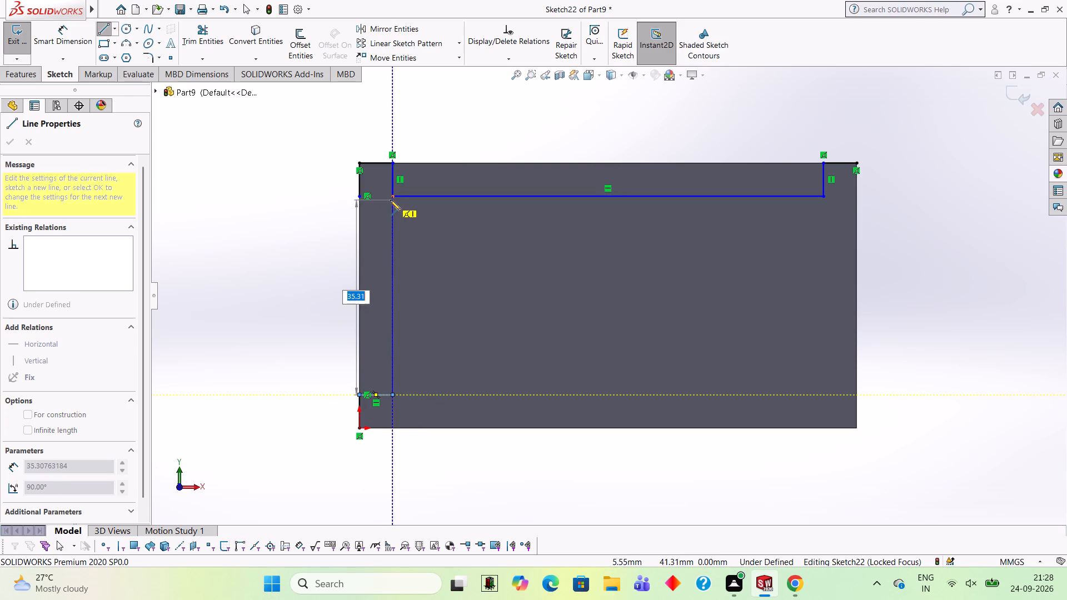
{"action": "left_click", "coordinate": [822, 393]}
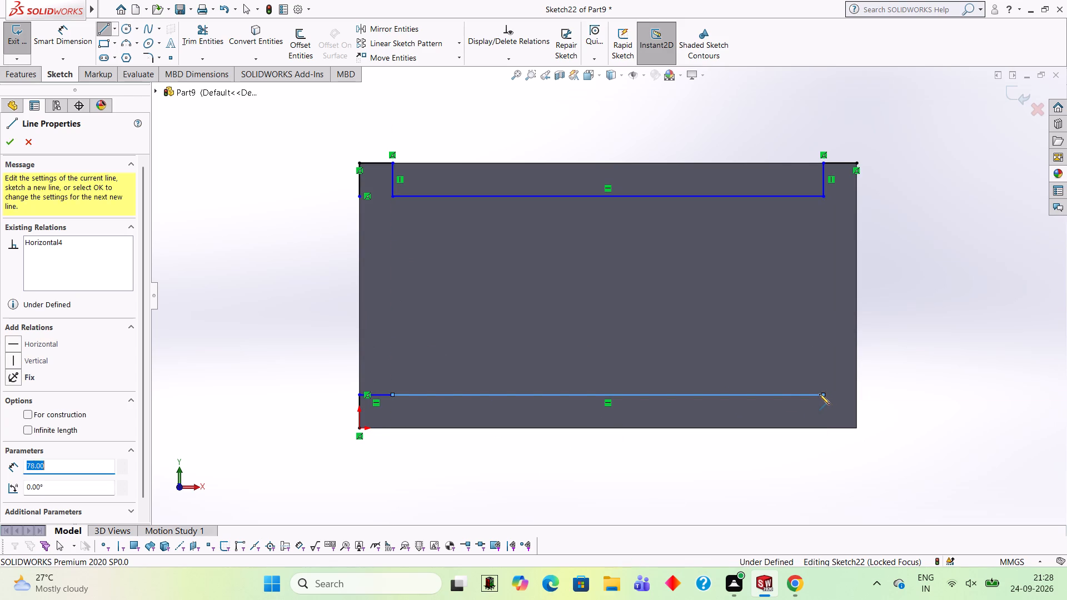
{"action": "left_click", "coordinate": [822, 196]}
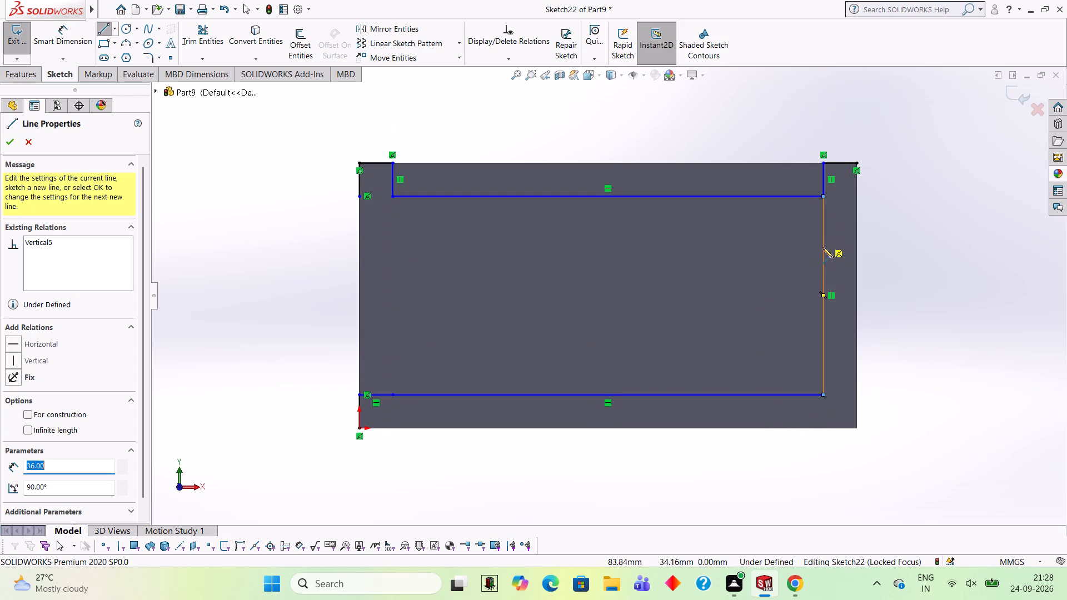
{"action": "key", "text": "Escape"}
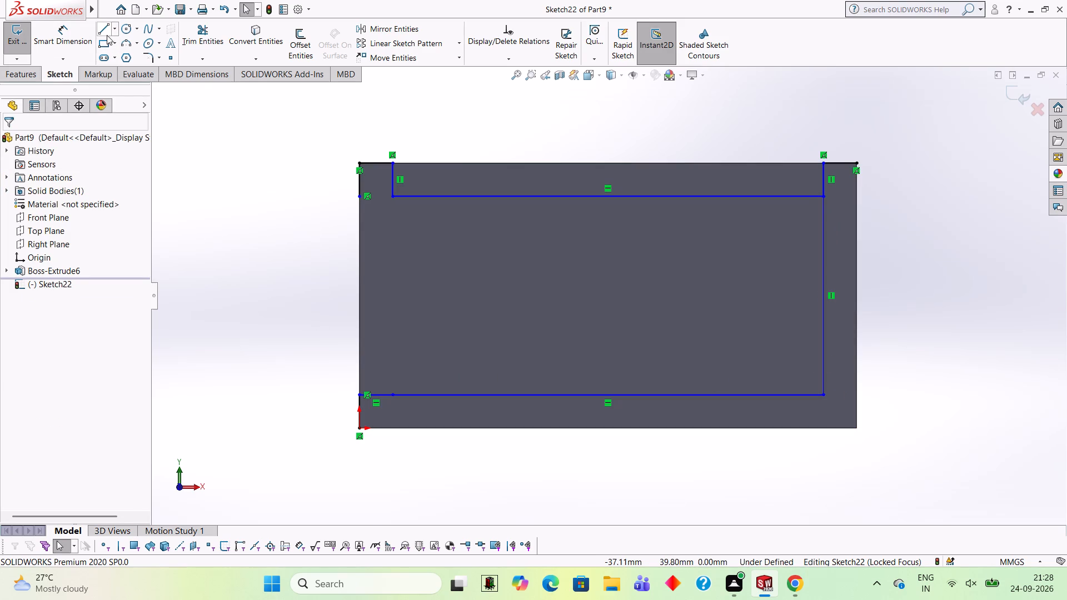
Trim away the 6 mm helper lines at the face's corners, keeping only the inner rectangle's top, bottom and right-hand lines.
{"action": "left_click", "coordinate": [205, 47]}
{"action": "left_click", "coordinate": [383, 393]}
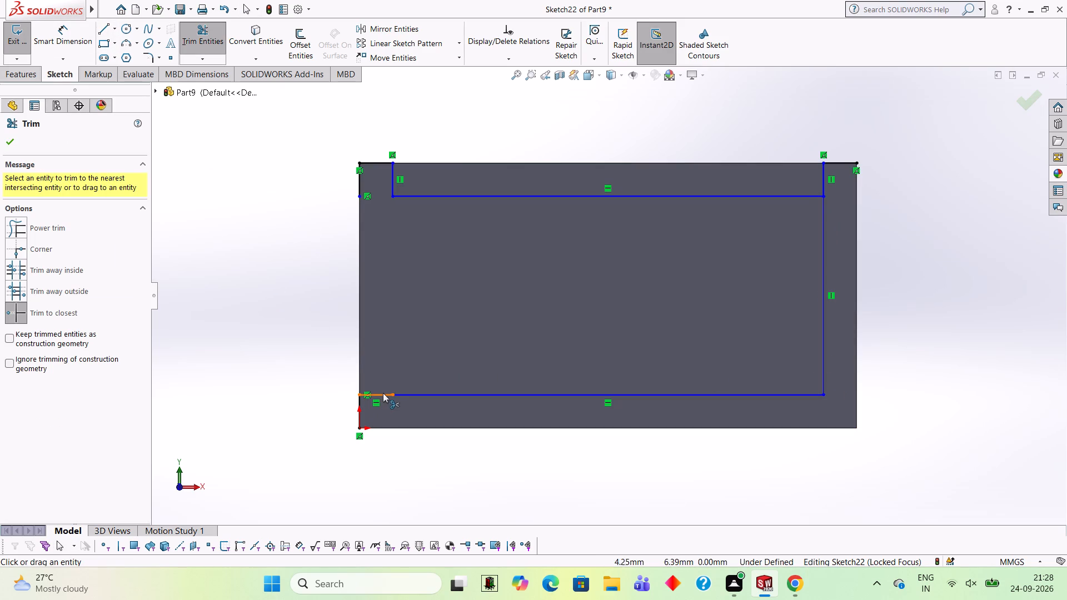
{"action": "left_click", "coordinate": [359, 399]}
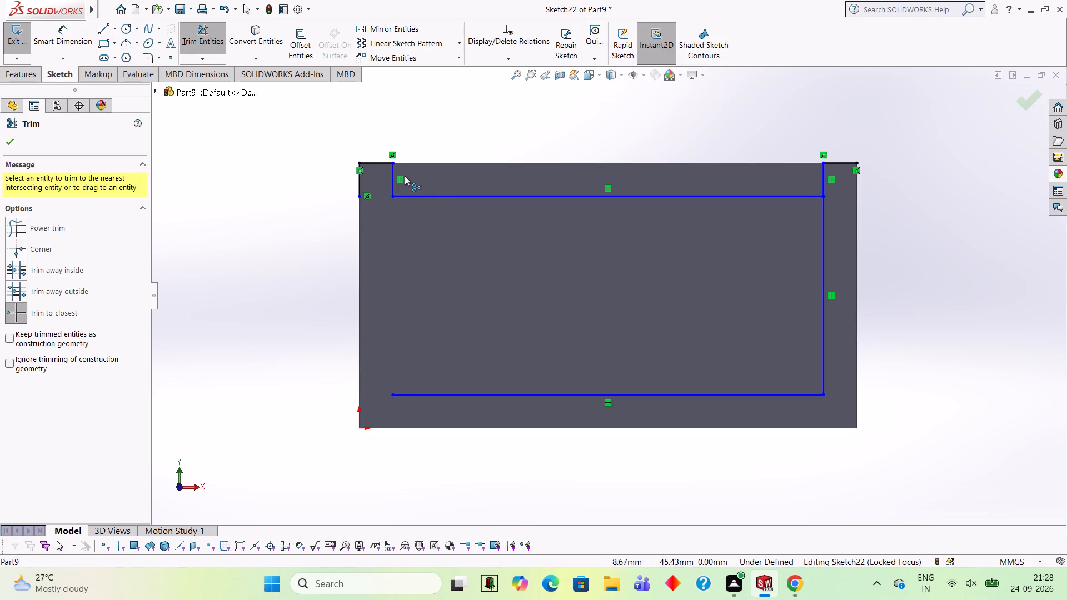
{"action": "left_click", "coordinate": [393, 176]}
{"action": "left_click", "coordinate": [375, 163]}
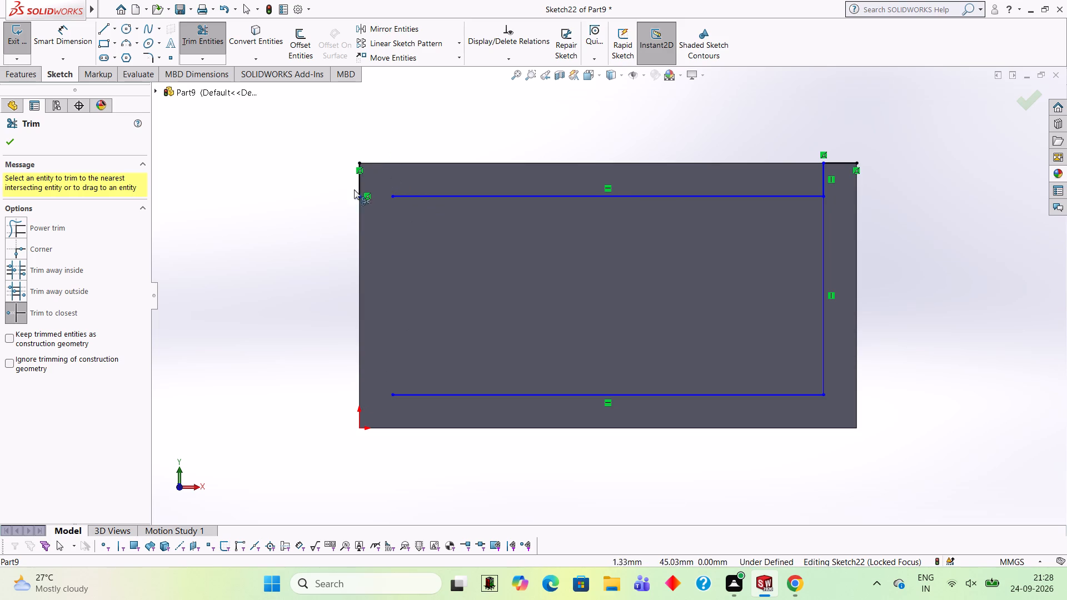
{"action": "left_click", "coordinate": [361, 183]}
{"action": "left_click", "coordinate": [824, 183]}
{"action": "left_click", "coordinate": [831, 159]}
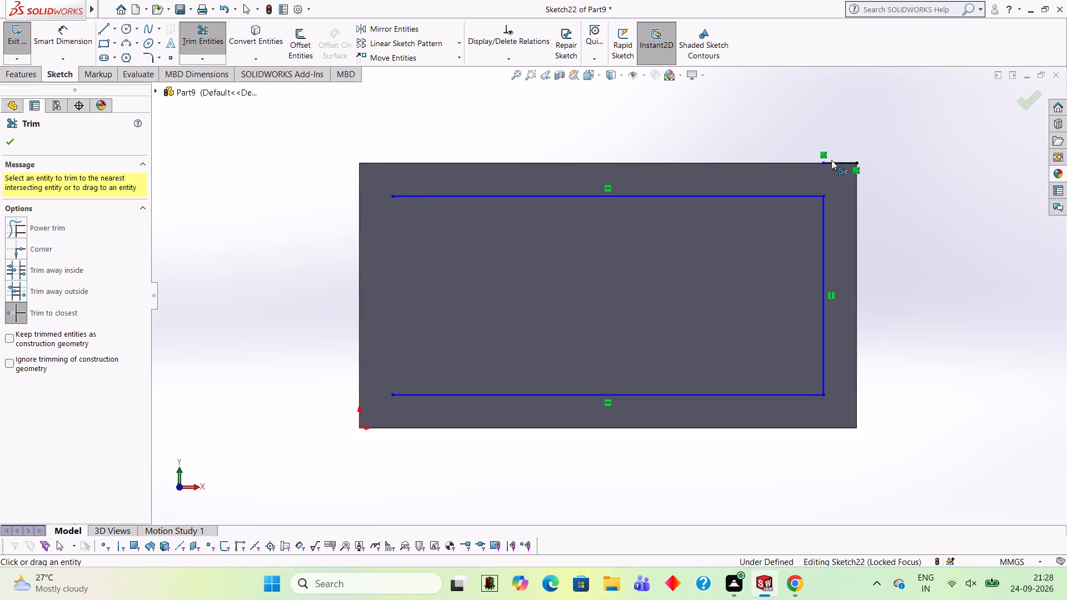
{"action": "left_click", "coordinate": [833, 161]}
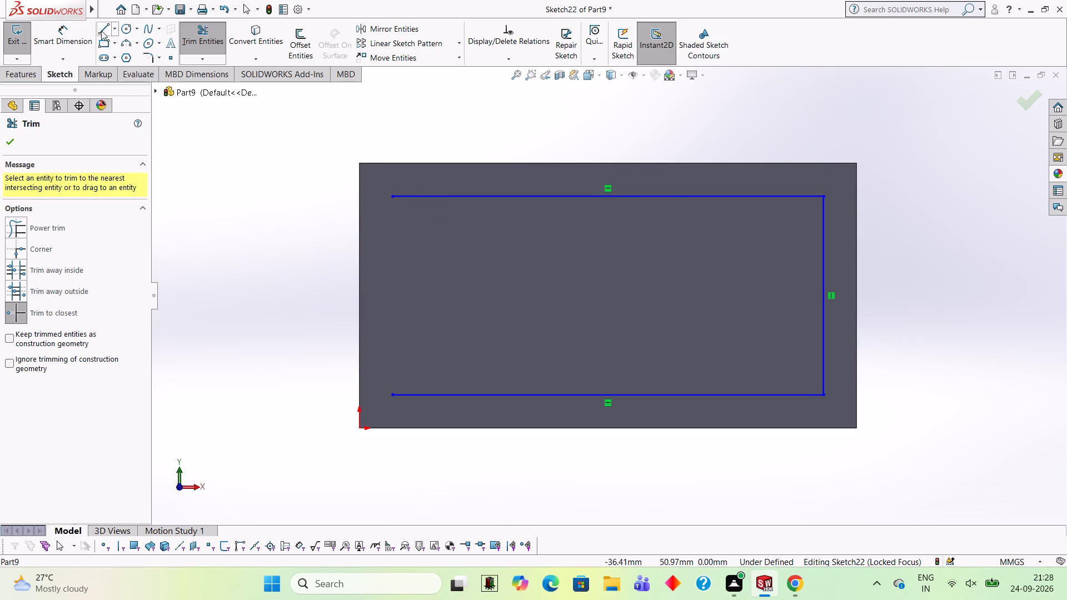
Close the inner rectangle with a 36 mm vertical line joining the open left ends of its top and bottom lines.
{"action": "left_click", "coordinate": [102, 28]}
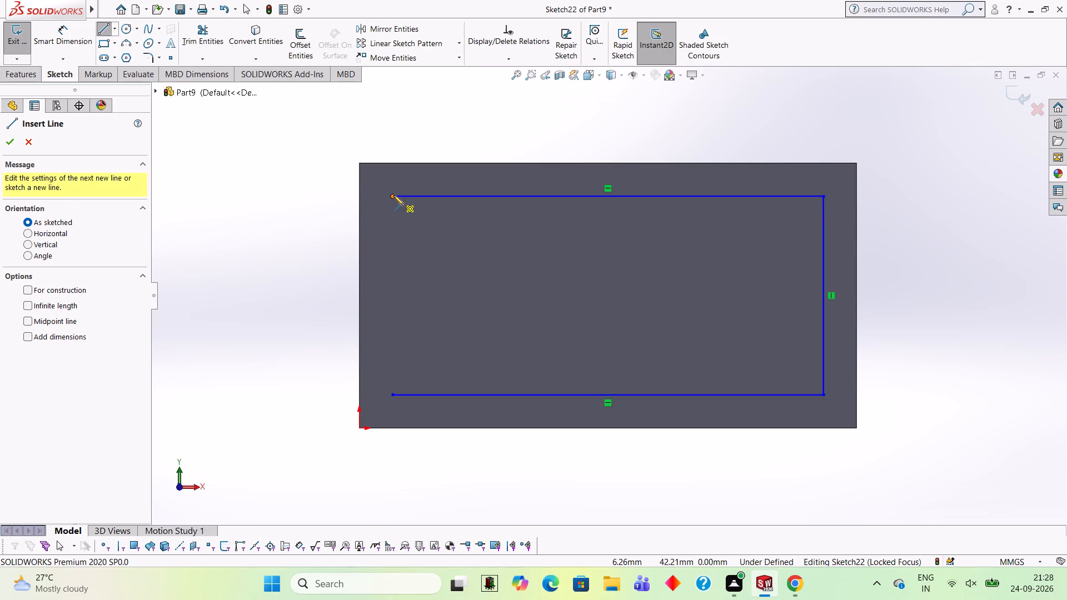
{"action": "left_click", "coordinate": [392, 196]}
{"action": "left_click", "coordinate": [392, 394]}
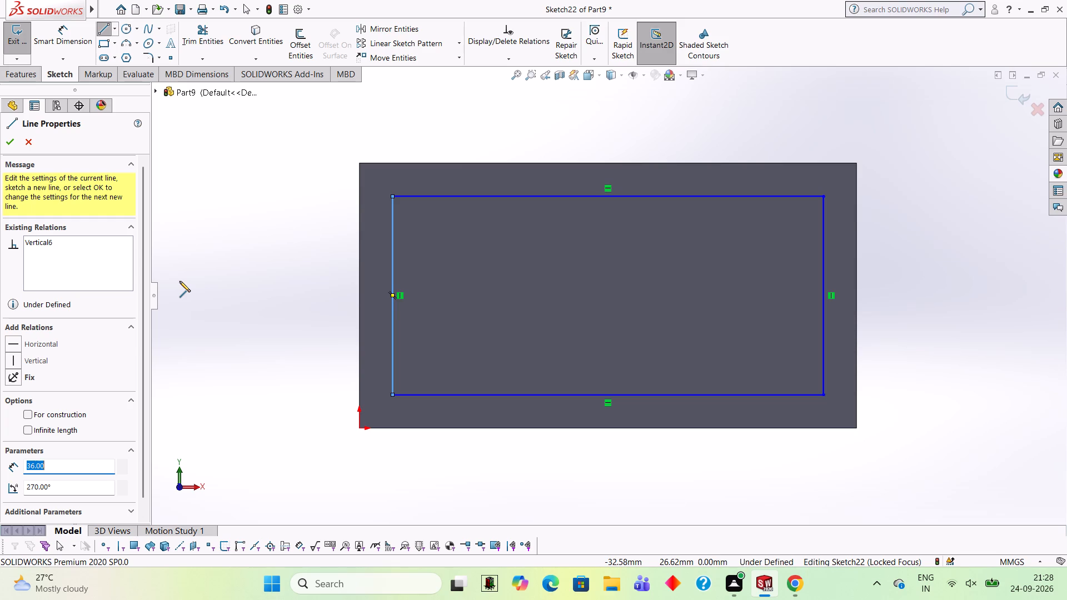
Cut-extrude the inner rectangle into the block to a blind depth of 24 mm.
{"action": "left_click", "coordinate": [24, 78]}
{"action": "left_click", "coordinate": [185, 53]}
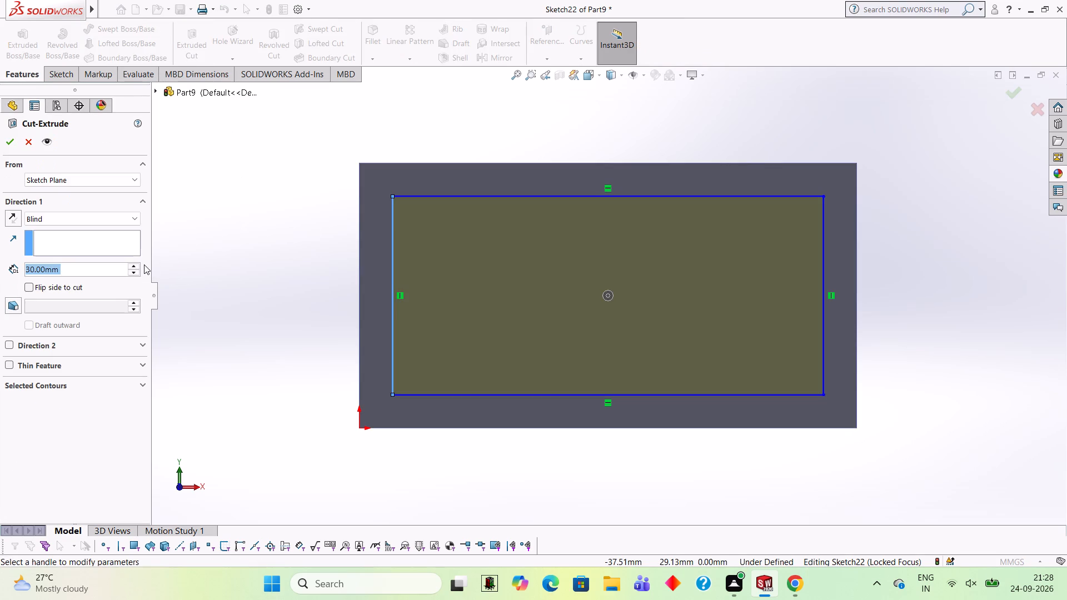
{"action": "type", "text": "24"}
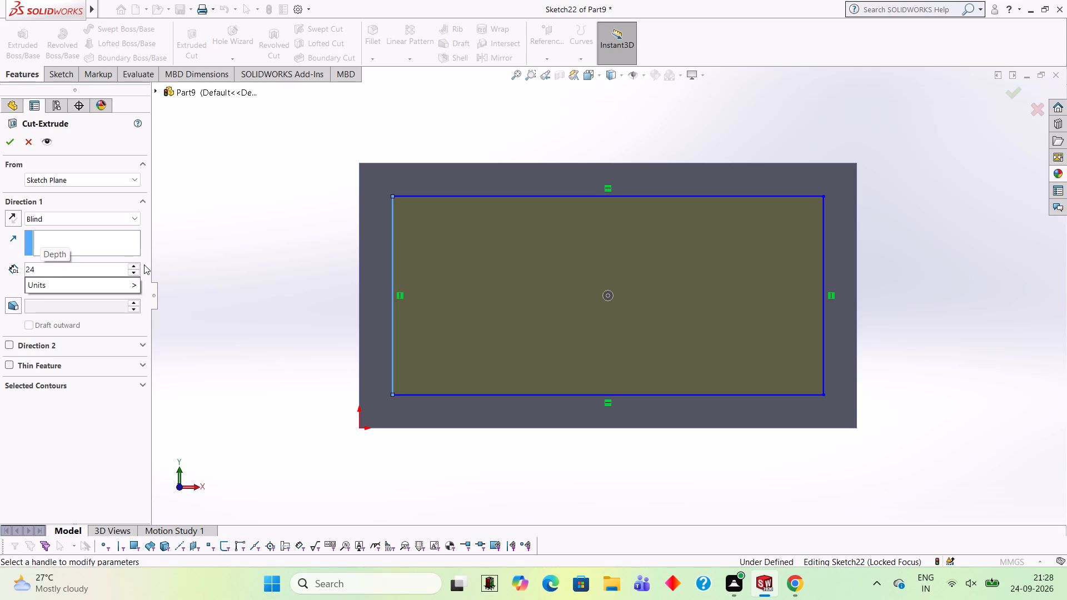
{"action": "key", "text": "Return"}
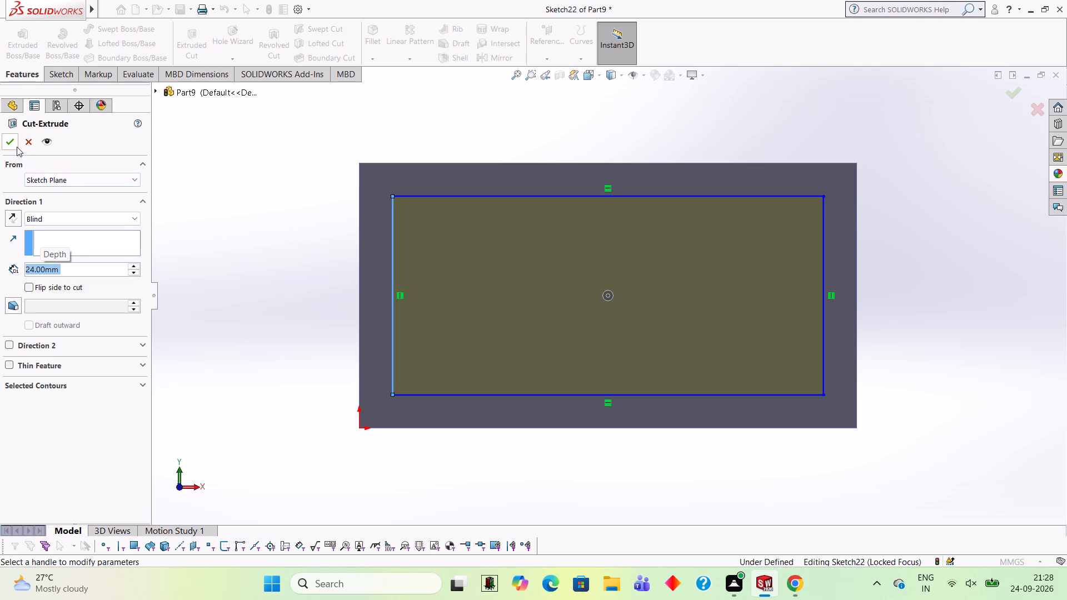
{"action": "left_click", "coordinate": [15, 145]}
{"action": "left_click", "coordinate": [333, 254]}
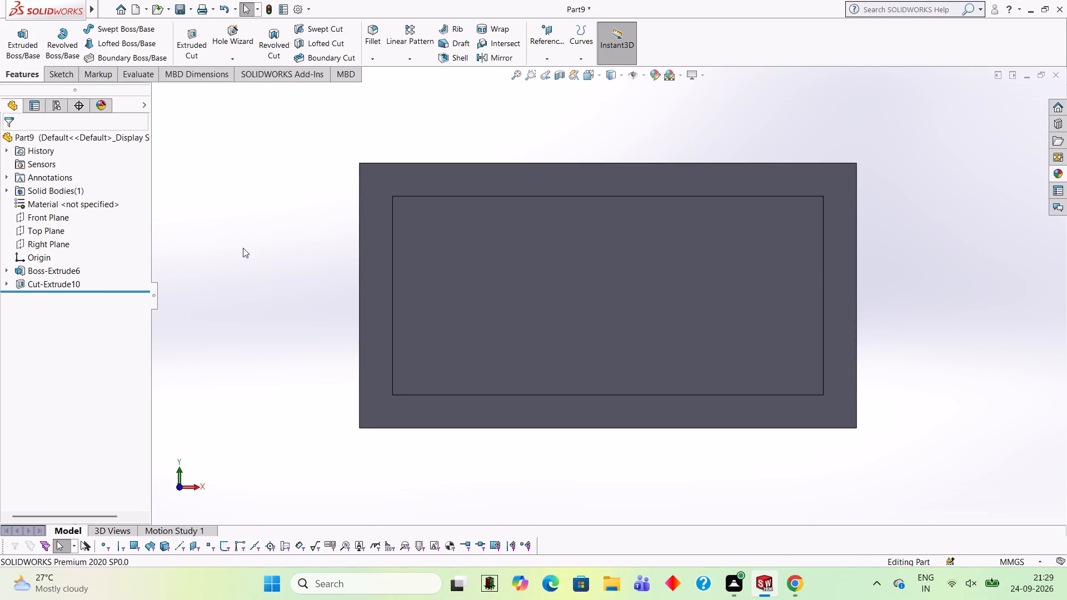
On the rim face, sketch a closed 6 x 36 mm rectangle across the left end wall, between the pocket's corners and the outer edge.
{"action": "middle_click_drag", "start_coordinate": [277, 267], "coordinate": [300, 272]}
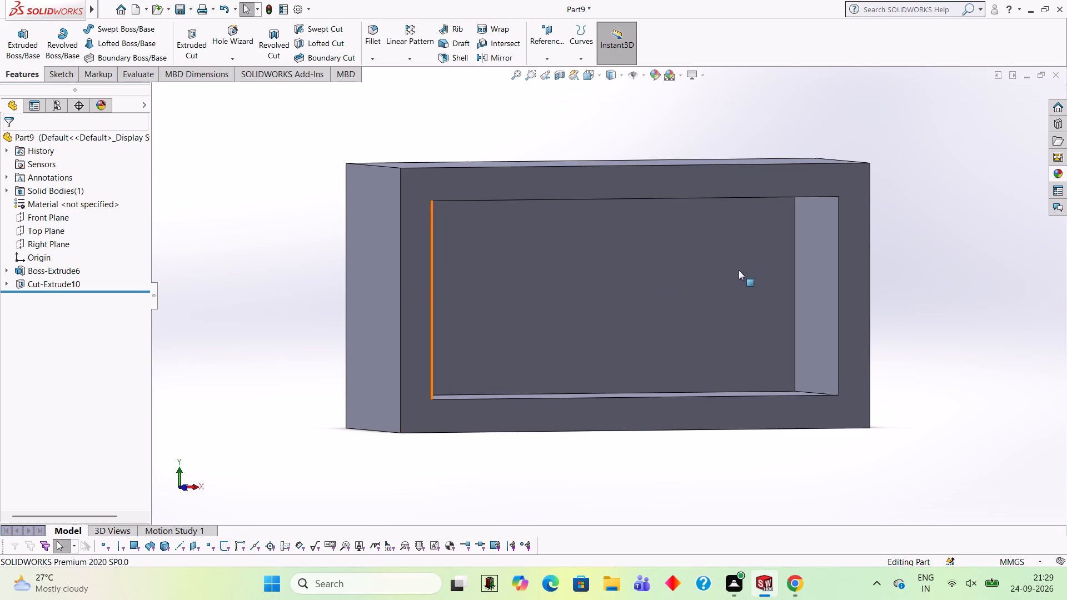
{"action": "middle_click_drag", "start_coordinate": [889, 206], "coordinate": [872, 207]}
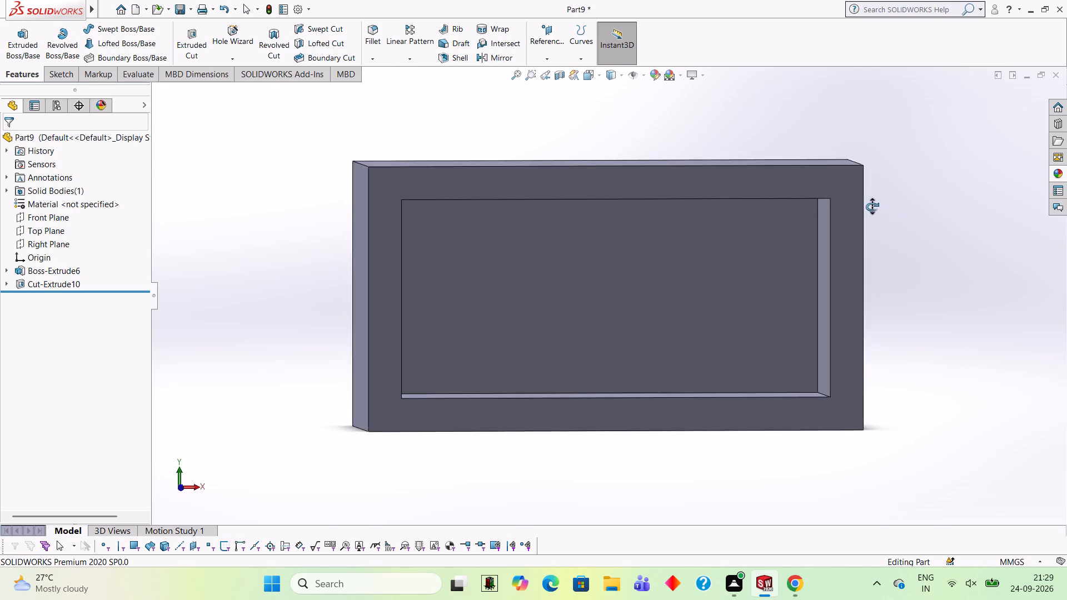
{"action": "middle_click_drag", "start_coordinate": [872, 207], "coordinate": [867, 206]}
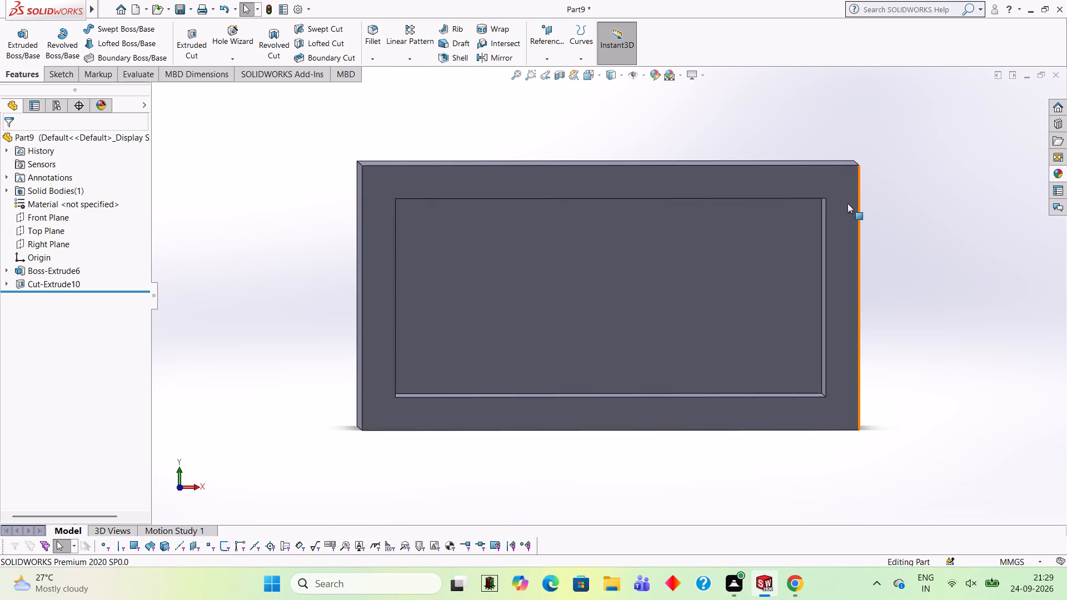
{"action": "left_click", "coordinate": [847, 203]}
{"action": "left_click", "coordinate": [895, 165]}
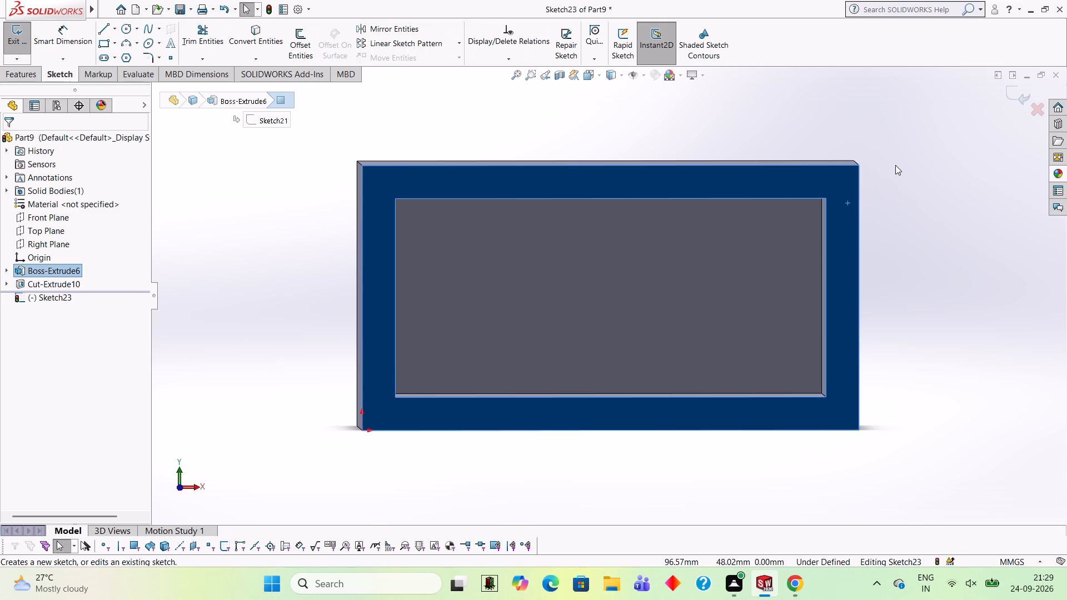
{"action": "key", "text": "ctrl+8"}
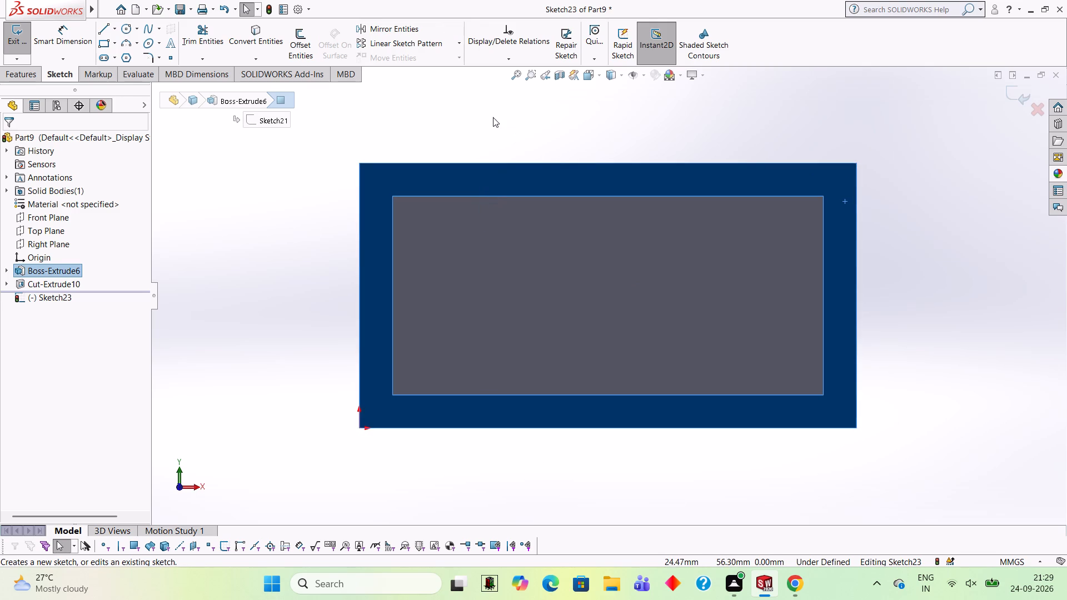
{"action": "left_click", "coordinate": [103, 29]}
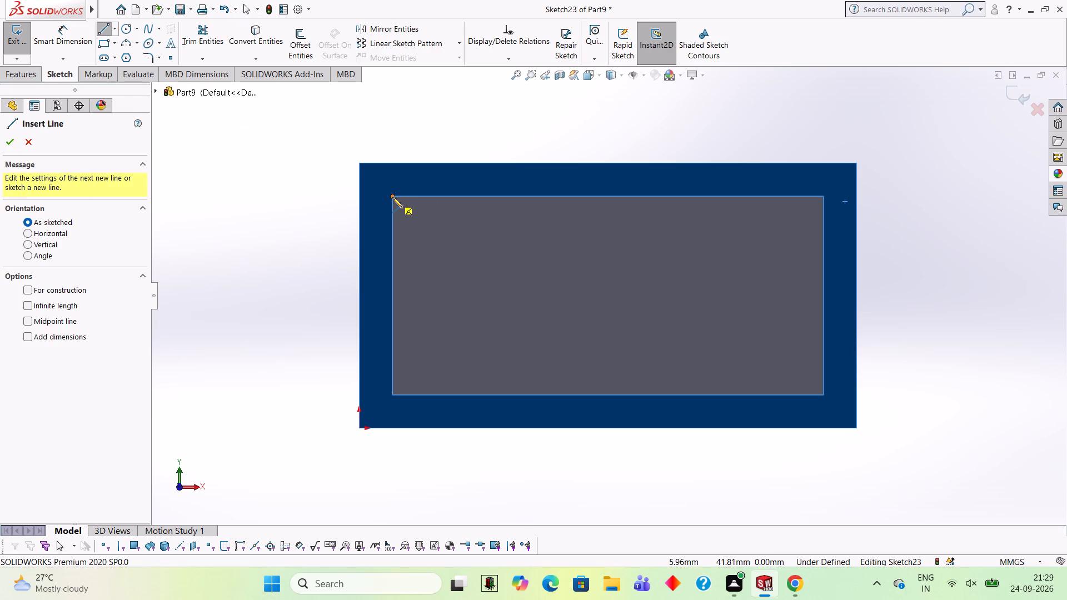
{"action": "left_click", "coordinate": [392, 197]}
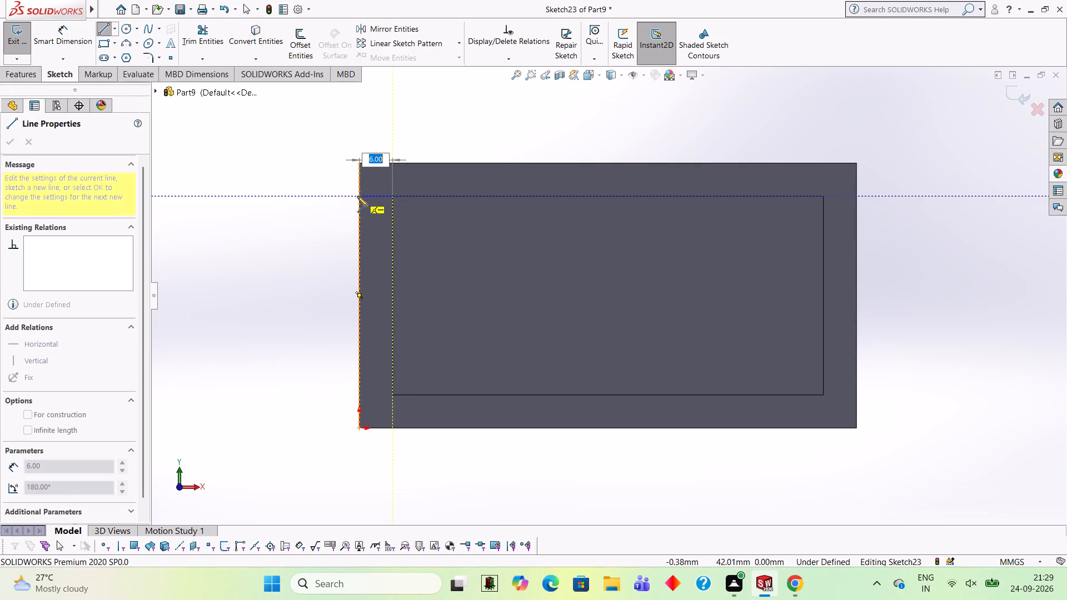
{"action": "left_click", "coordinate": [357, 196]}
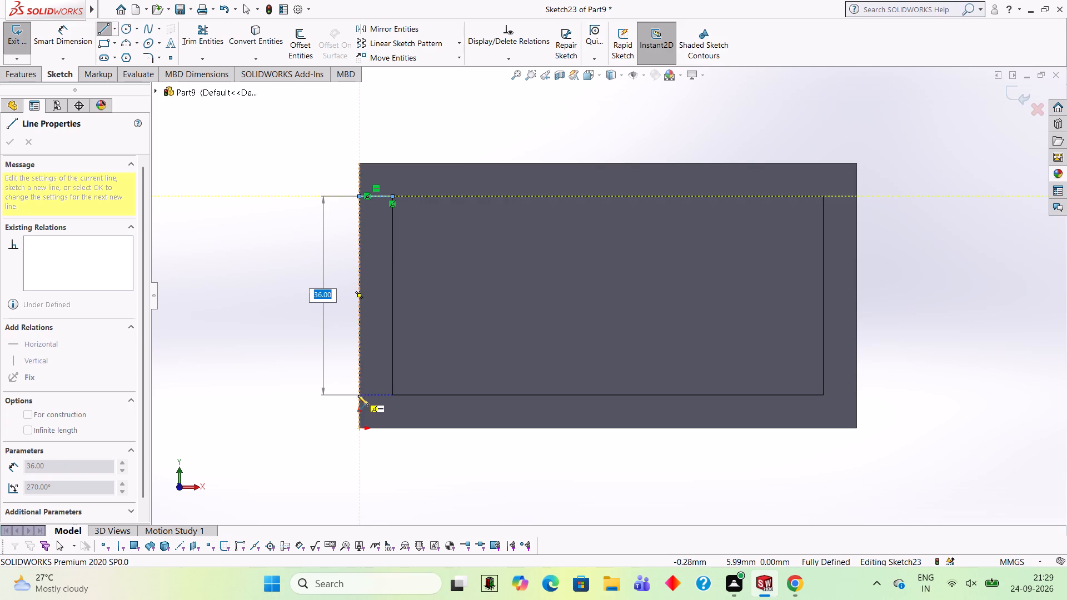
{"action": "left_click", "coordinate": [358, 395]}
{"action": "left_click", "coordinate": [392, 393]}
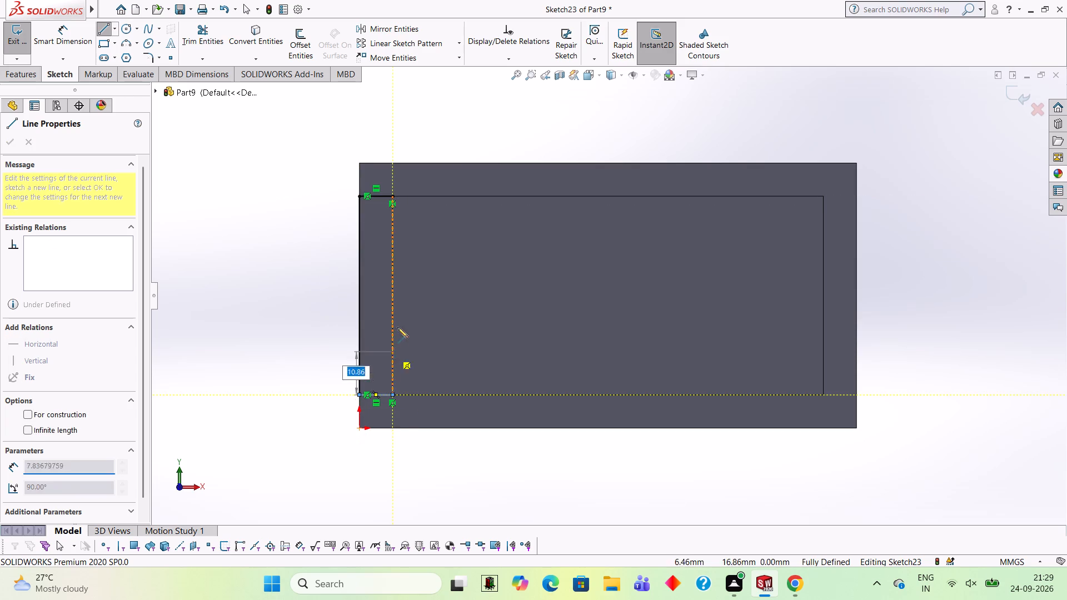
{"action": "left_click", "coordinate": [392, 195]}
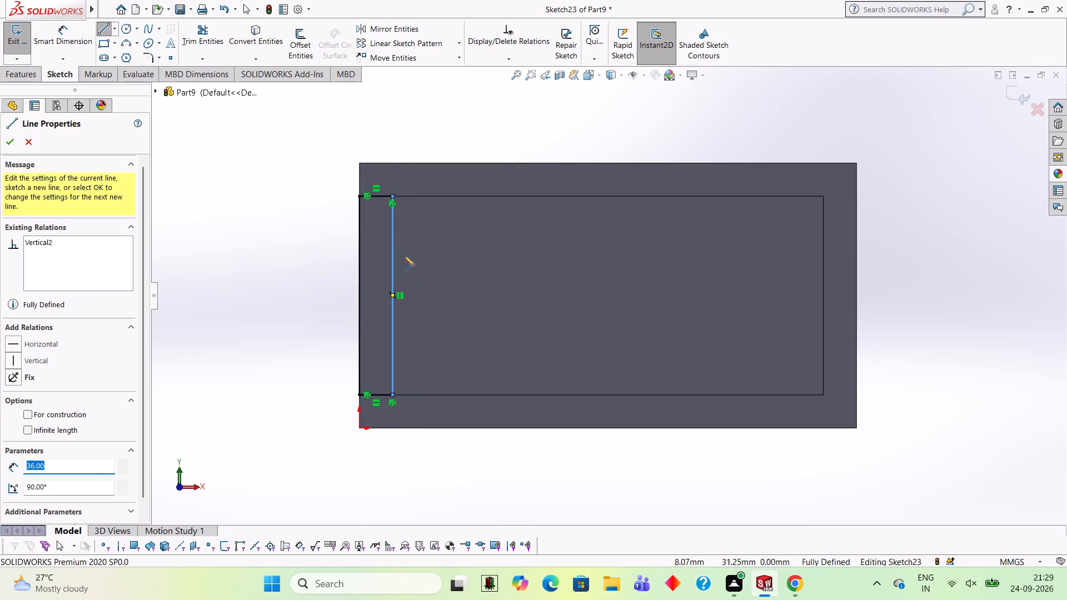
{"action": "key", "text": "Escape"}
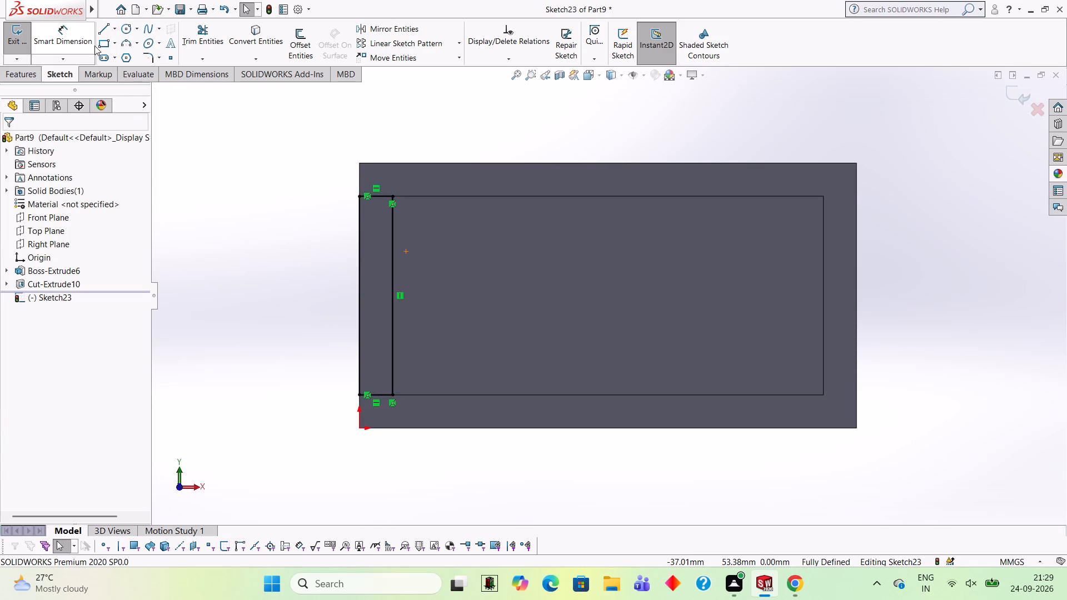
Cut-extrude the left end wall's rectangle to a blind depth of 24 mm.
{"action": "left_click", "coordinate": [31, 69]}
{"action": "left_click", "coordinate": [193, 30]}
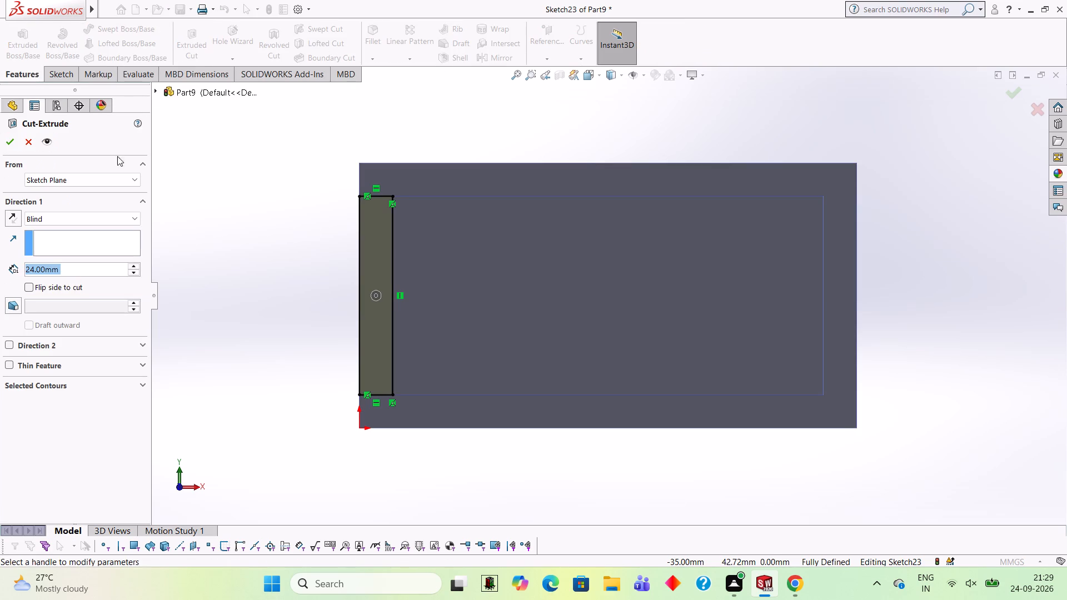
{"action": "left_click", "coordinate": [7, 144]}
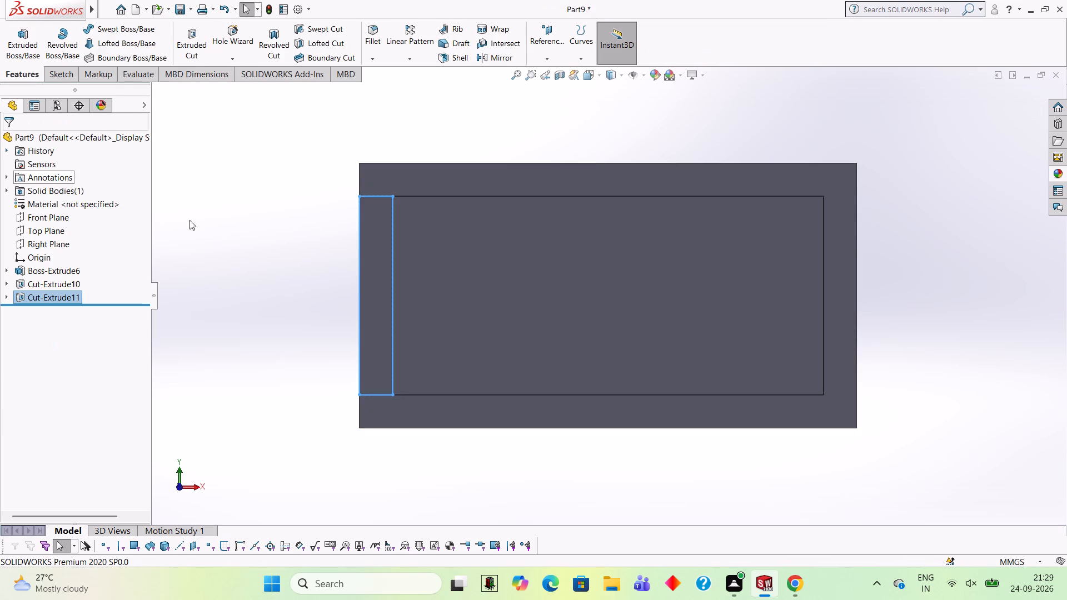
{"action": "left_click", "coordinate": [202, 228]}
On the rim face, sketch a closed 6 x 36 mm rectangle across the right end wall, from the pocket's corners to the outer edge.
{"action": "middle_click", "coordinate": [202, 228]}
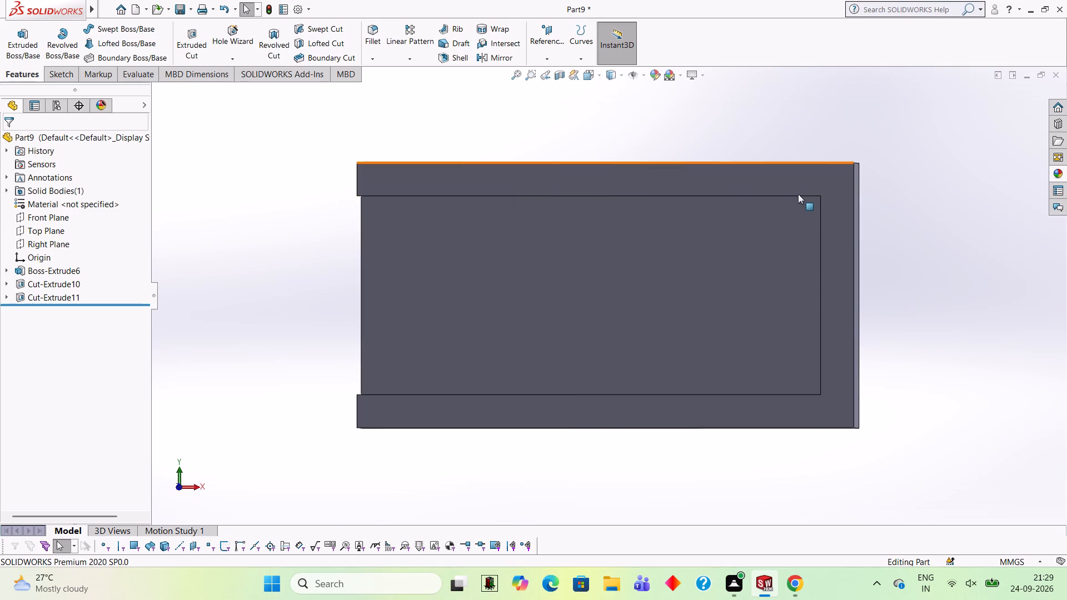
{"action": "left_click", "coordinate": [827, 182]}
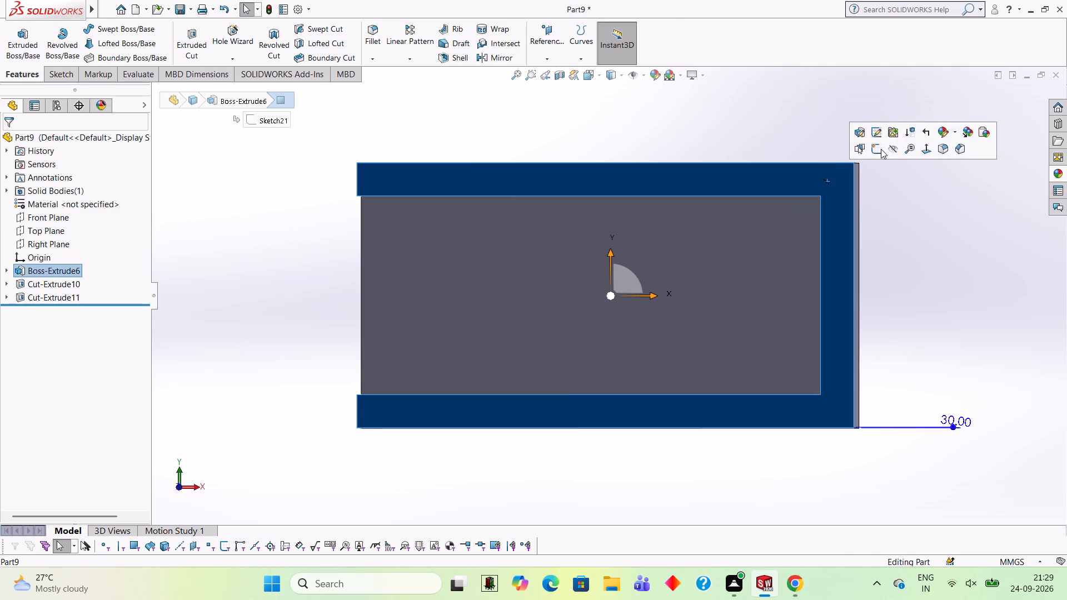
{"action": "left_click", "coordinate": [881, 149]}
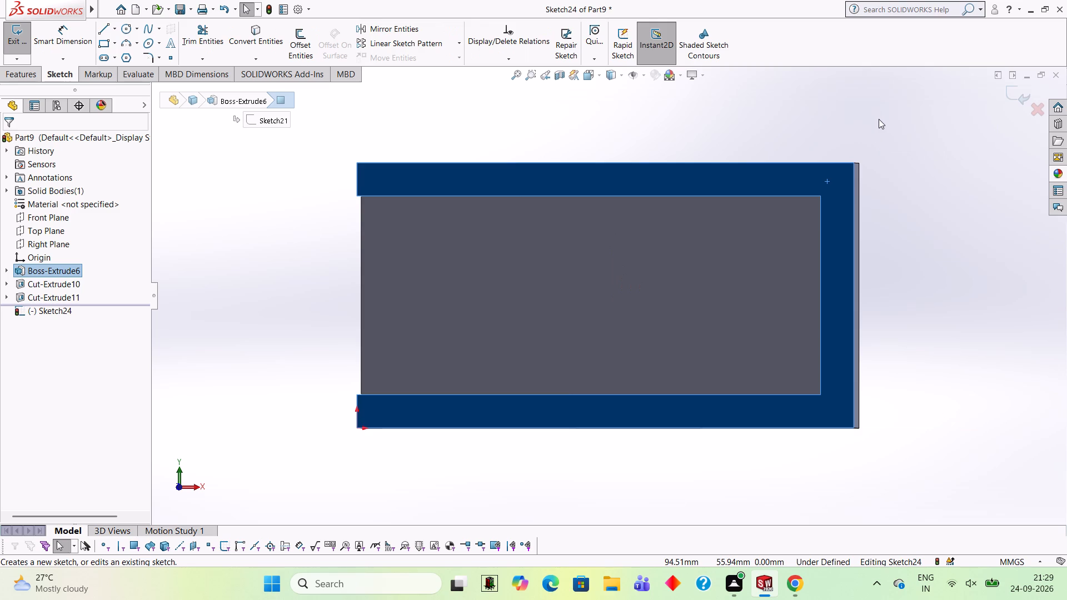
{"action": "key", "text": "ctrl+8"}
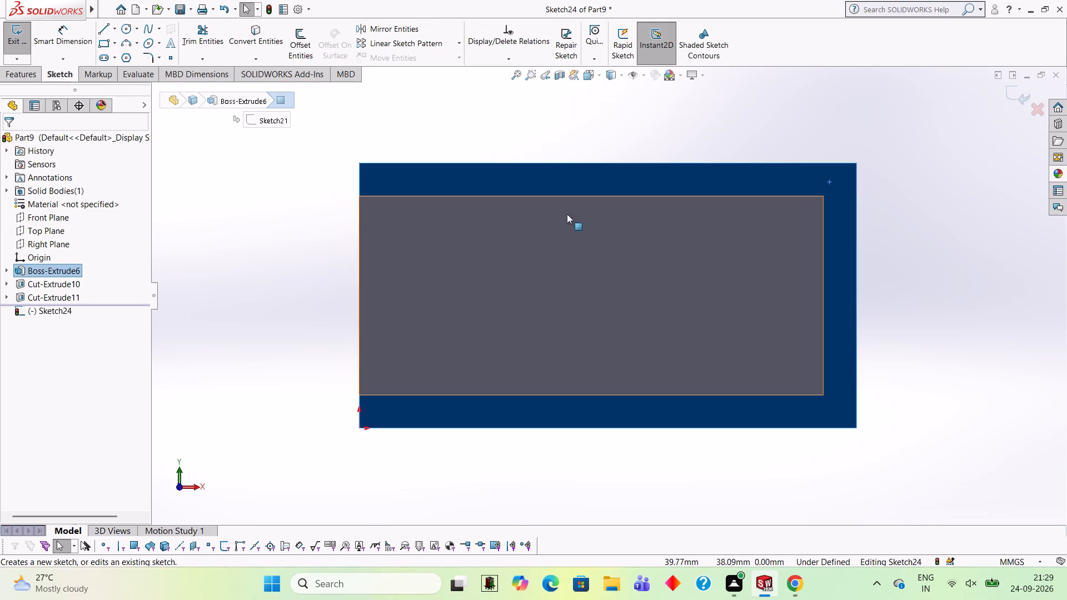
{"action": "left_click", "coordinate": [103, 32]}
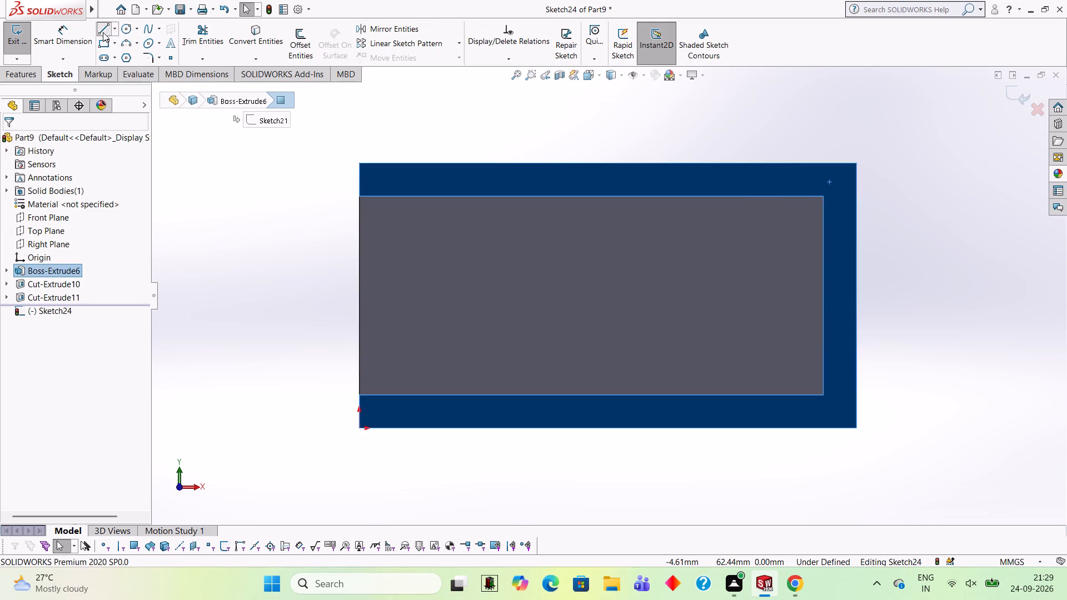
{"action": "left_click", "coordinate": [824, 197]}
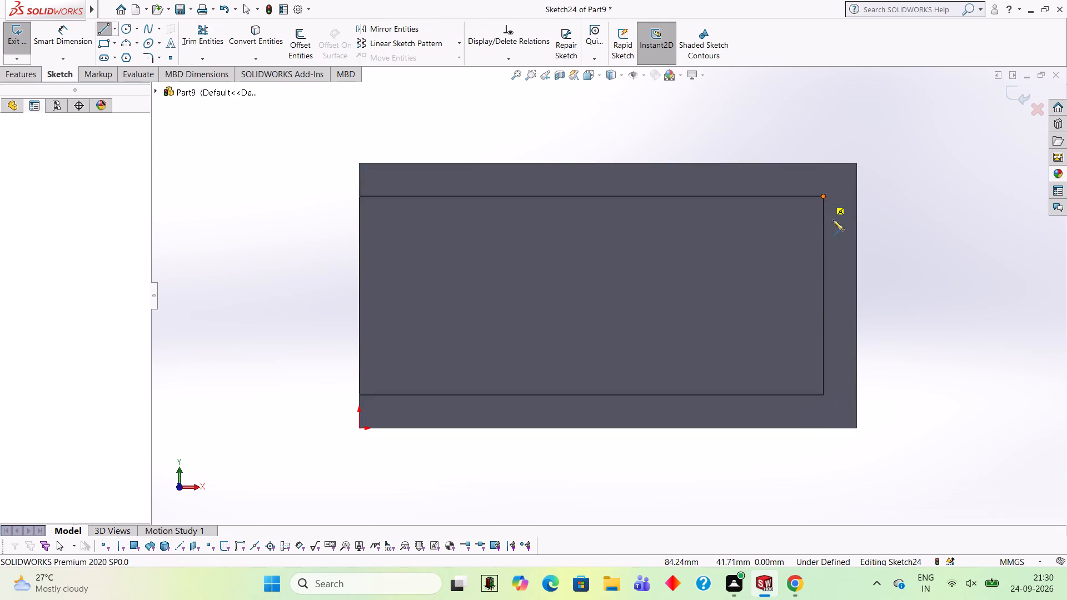
{"action": "left_click", "coordinate": [823, 396]}
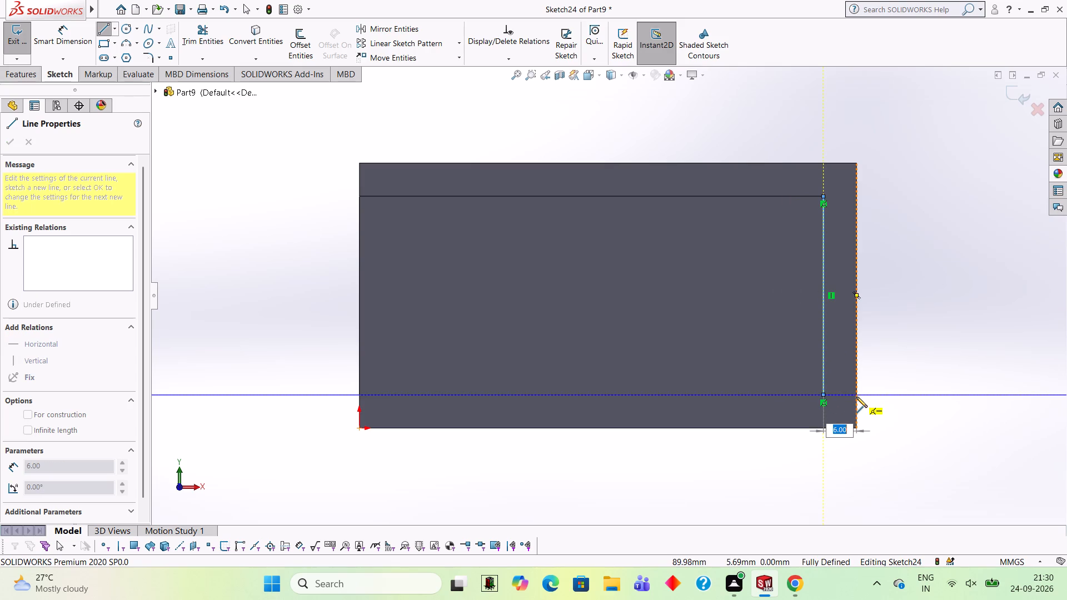
{"action": "left_click", "coordinate": [857, 393]}
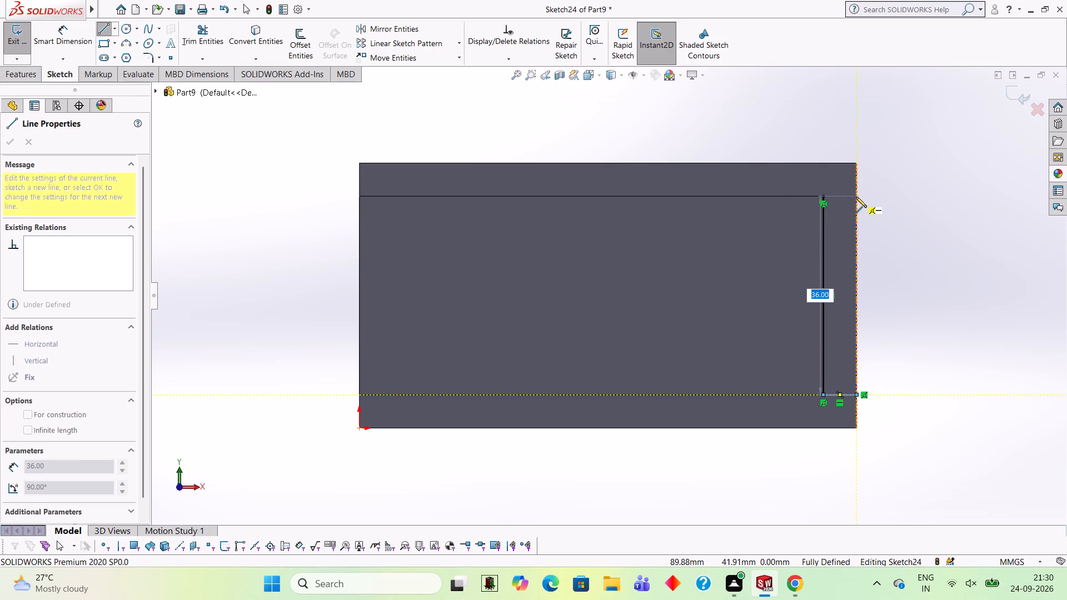
{"action": "left_click", "coordinate": [855, 197]}
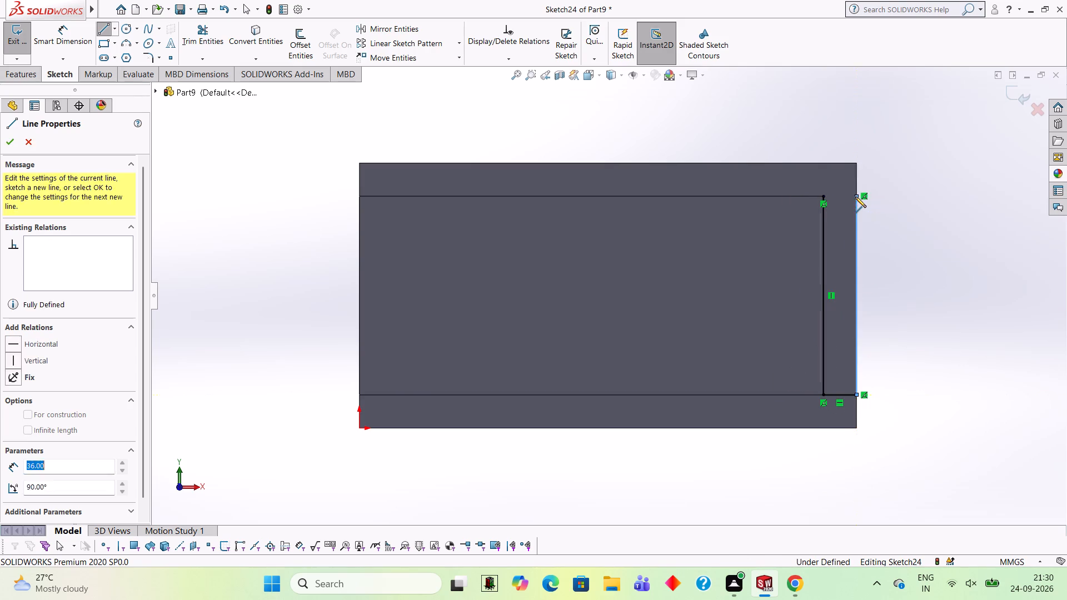
{"action": "left_click", "coordinate": [824, 196]}
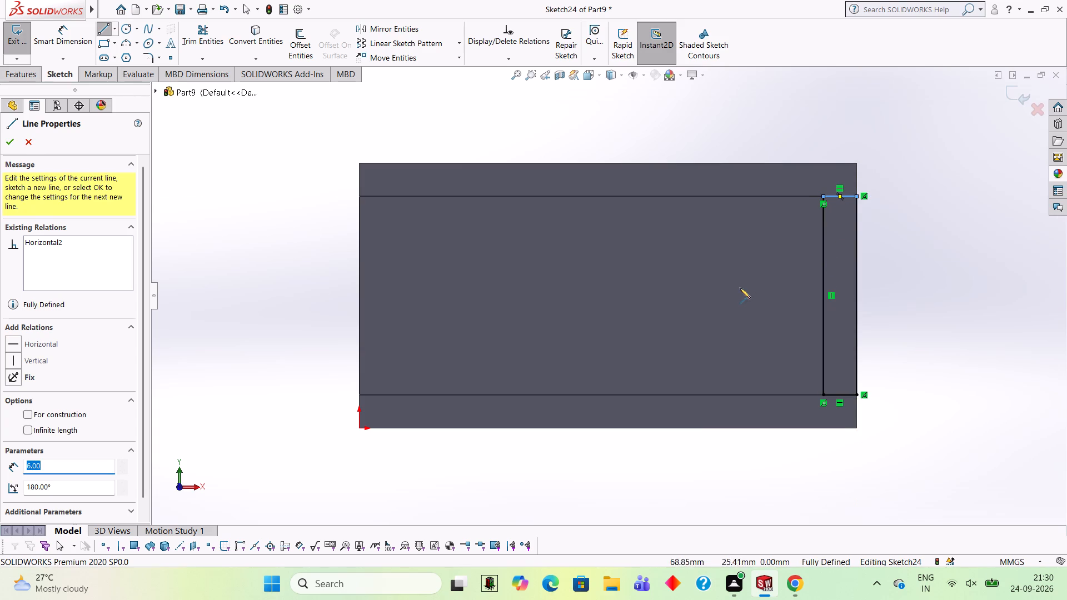
{"action": "key", "text": "Escape"}
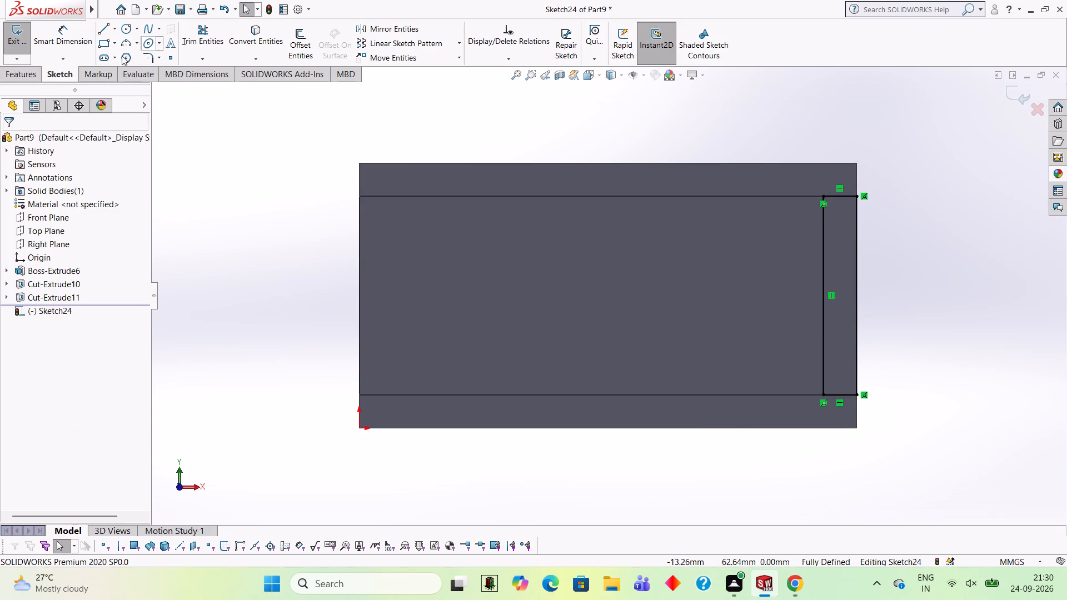
Cut-extrude the right end wall's rectangle to a blind depth of 24 mm.
{"action": "left_click", "coordinate": [13, 72]}
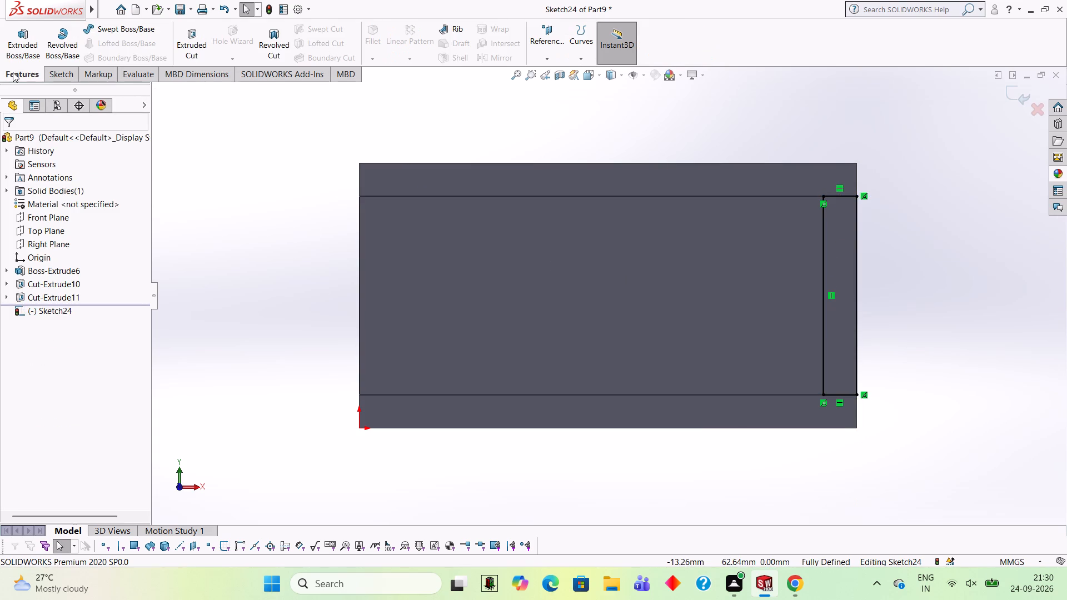
{"action": "left_click", "coordinate": [198, 46]}
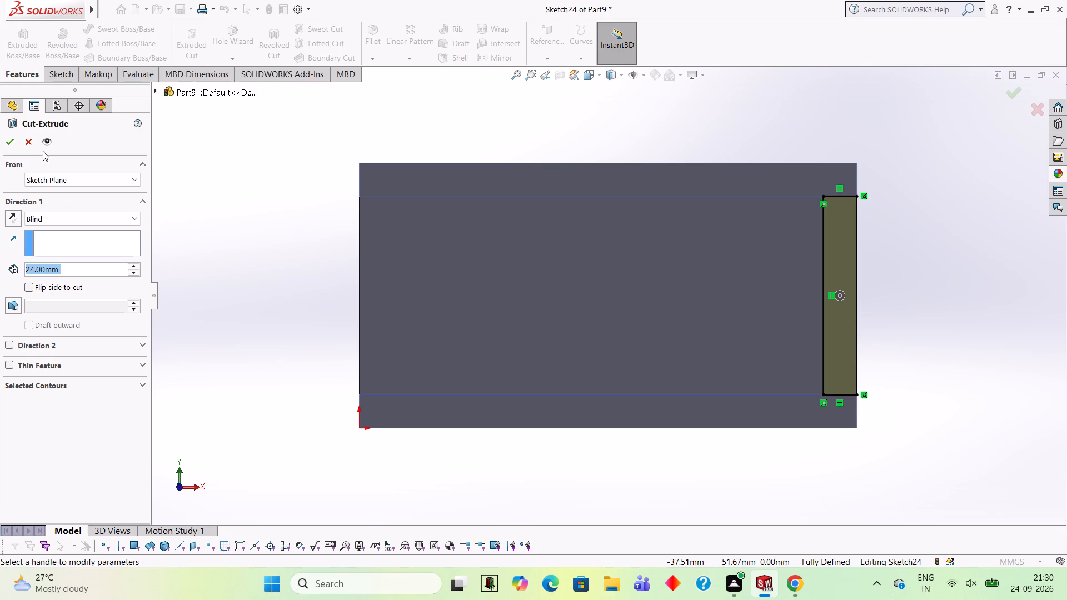
{"action": "left_click", "coordinate": [13, 143]}
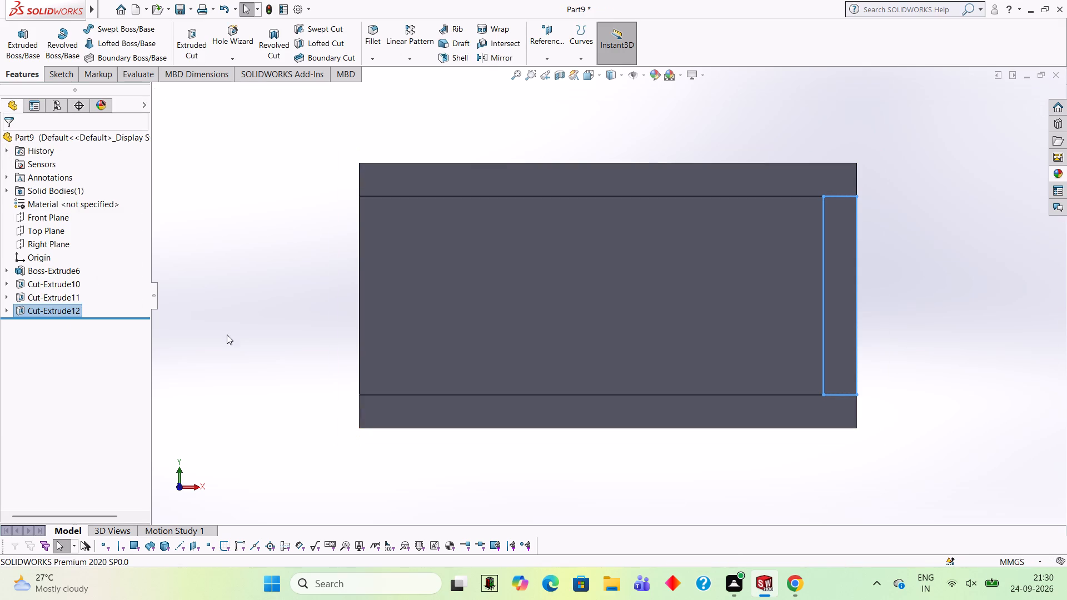
{"action": "left_click", "coordinate": [221, 219]}
Start a new sketch on the channel's floor face, viewed straight on, and get the Circle tool ready.
{"action": "middle_click_drag", "start_coordinate": [935, 167], "coordinate": [933, 175]}
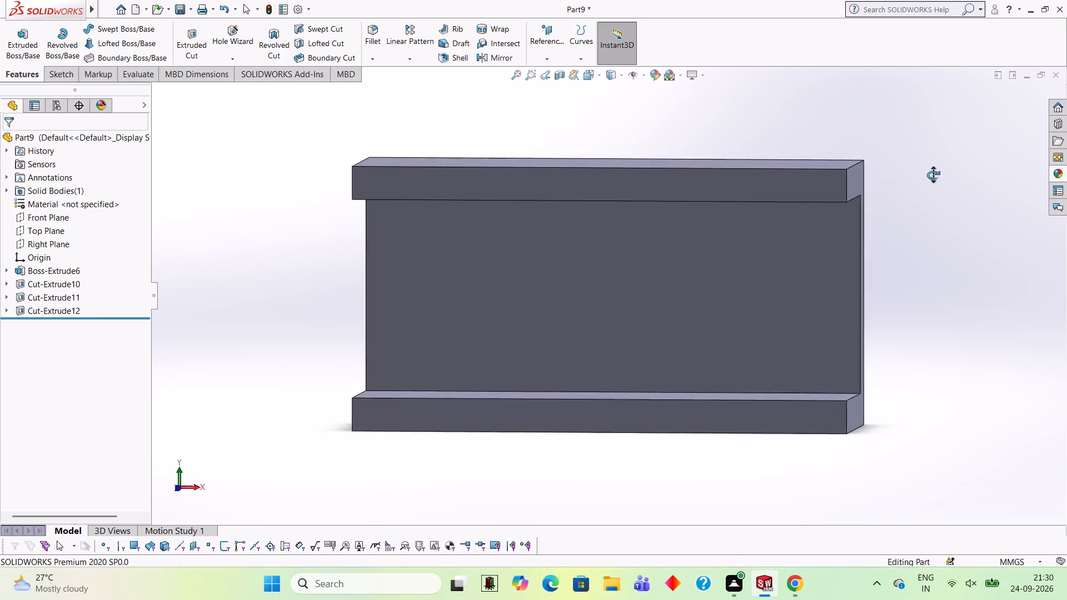
{"action": "middle_click_drag", "start_coordinate": [933, 175], "coordinate": [953, 159]}
{"action": "middle_click_drag", "start_coordinate": [941, 159], "coordinate": [935, 156]}
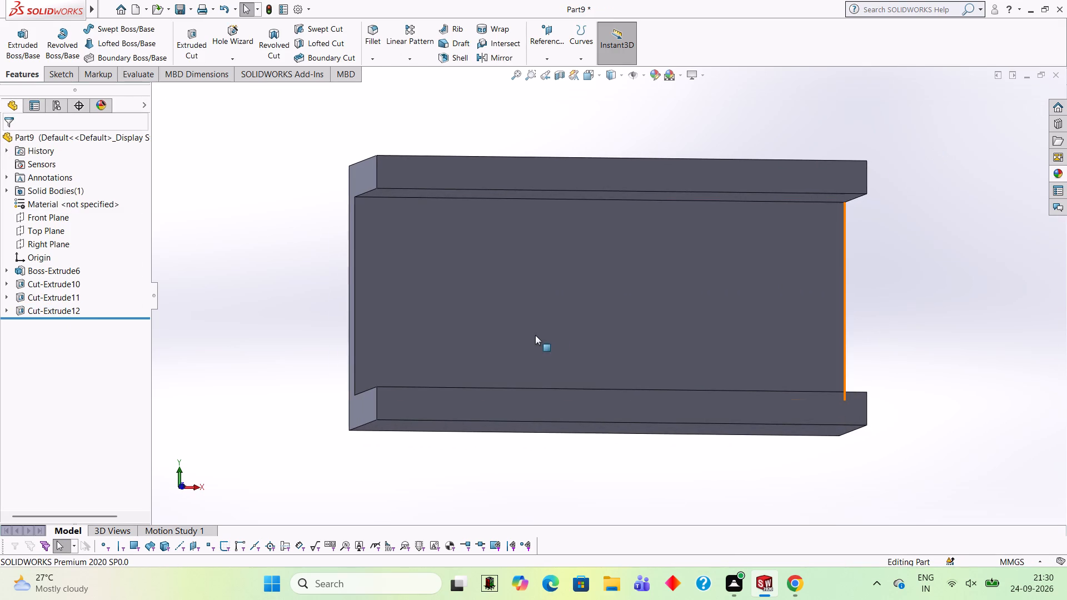
{"action": "left_click", "coordinate": [535, 335]}
{"action": "left_click", "coordinate": [584, 305]}
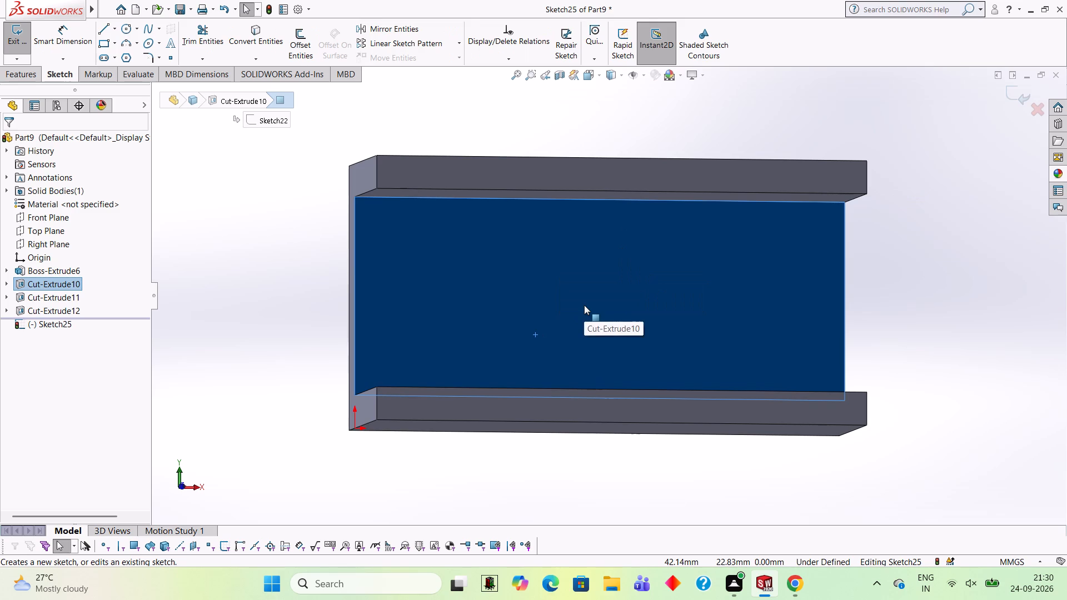
{"action": "key", "text": "ctrl+8"}
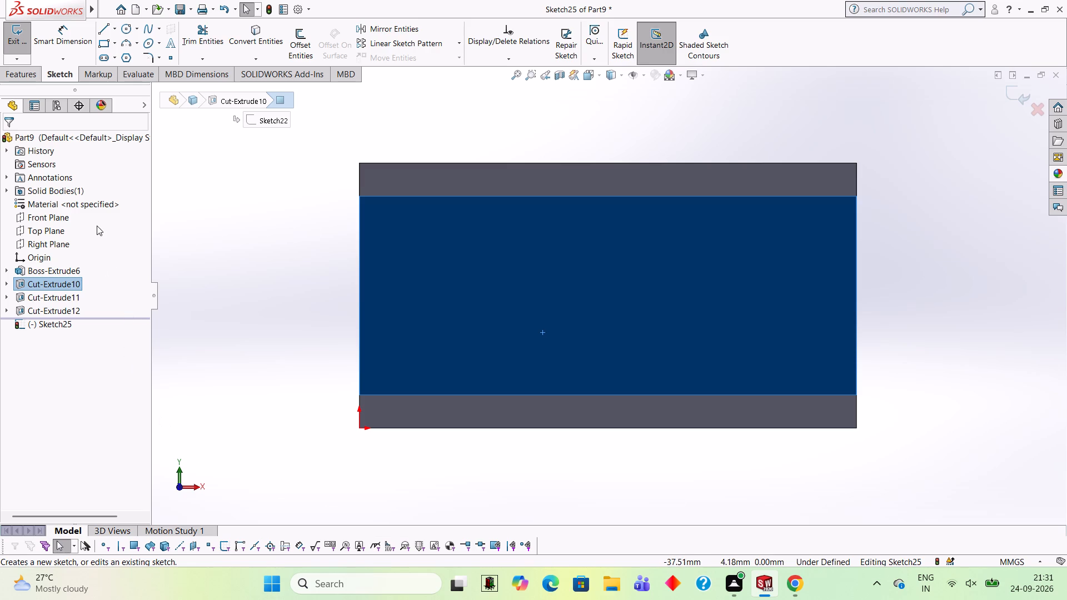
{"action": "left_click", "coordinate": [125, 31]}
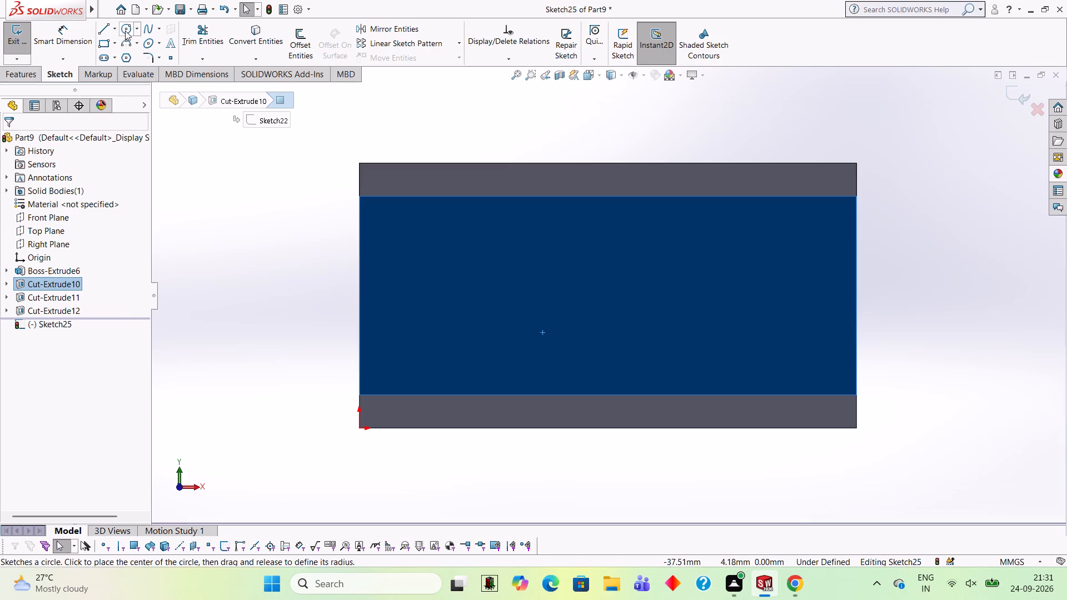
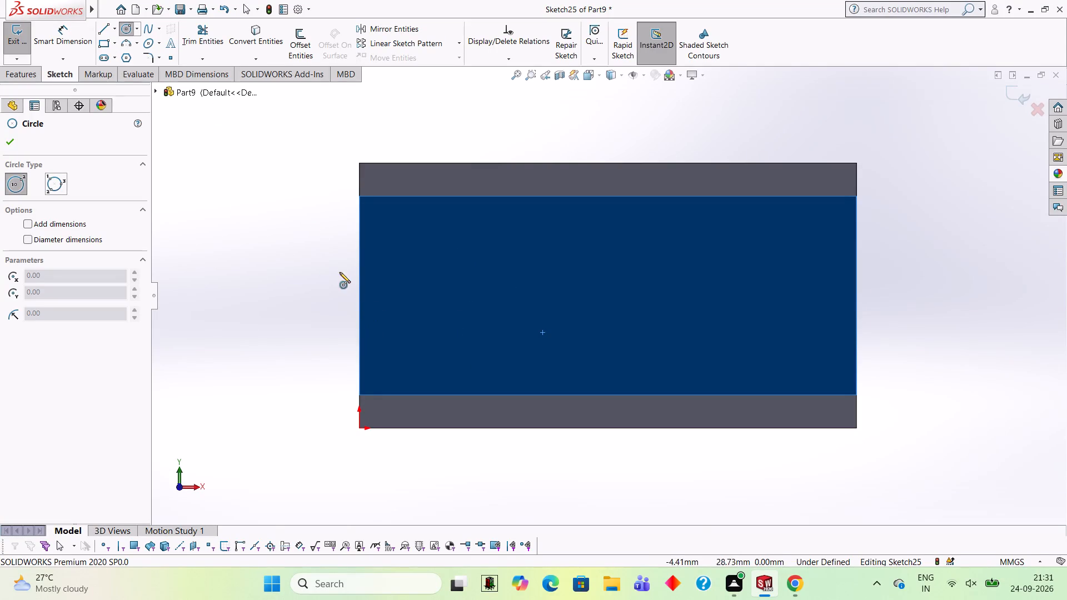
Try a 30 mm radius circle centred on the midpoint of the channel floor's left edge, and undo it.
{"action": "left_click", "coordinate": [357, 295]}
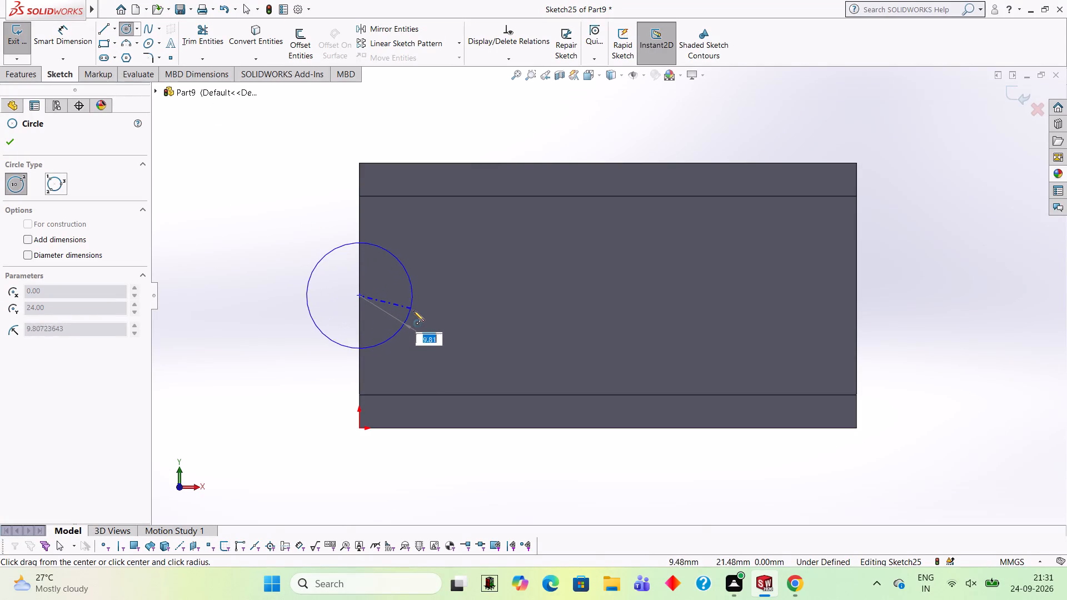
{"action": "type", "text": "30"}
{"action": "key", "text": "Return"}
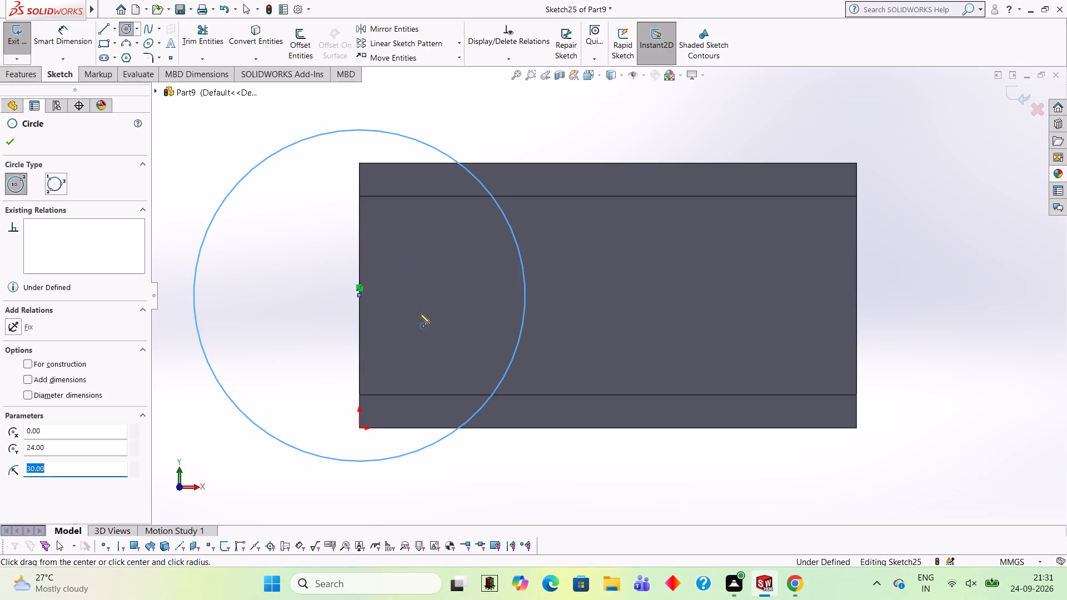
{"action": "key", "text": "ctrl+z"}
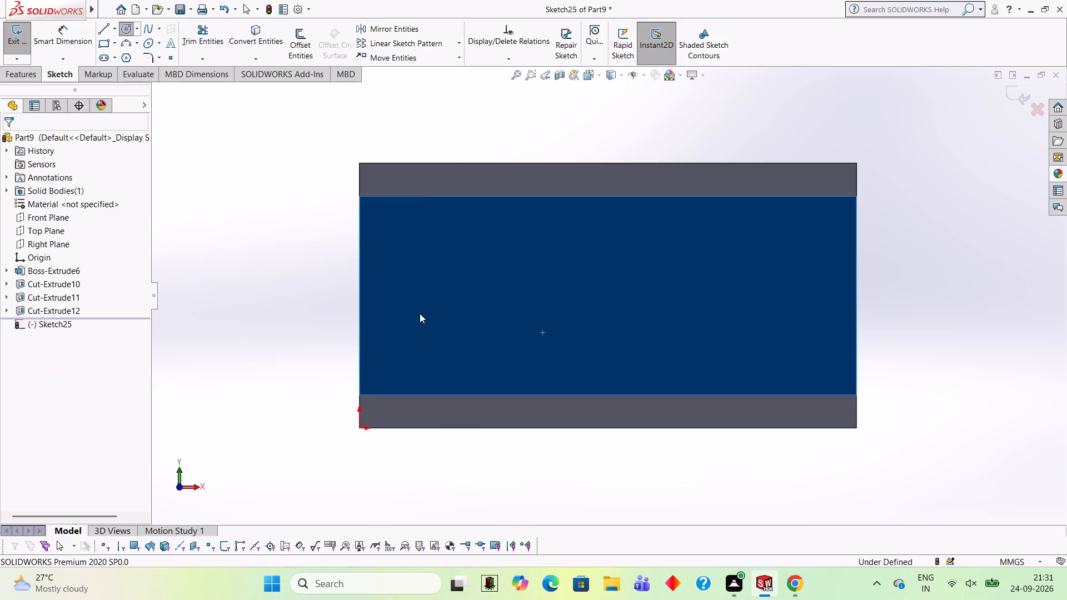
Set the Circle tool to add dimensions automatically and to dimension by diameter.
{"action": "left_click", "coordinate": [128, 26]}
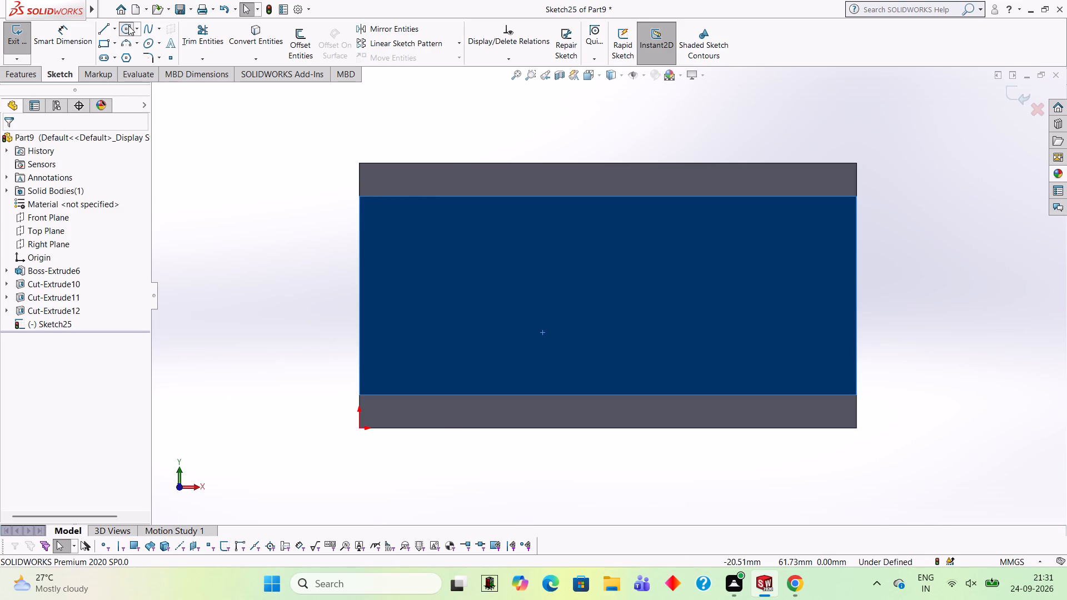
{"action": "left_click", "coordinate": [27, 221]}
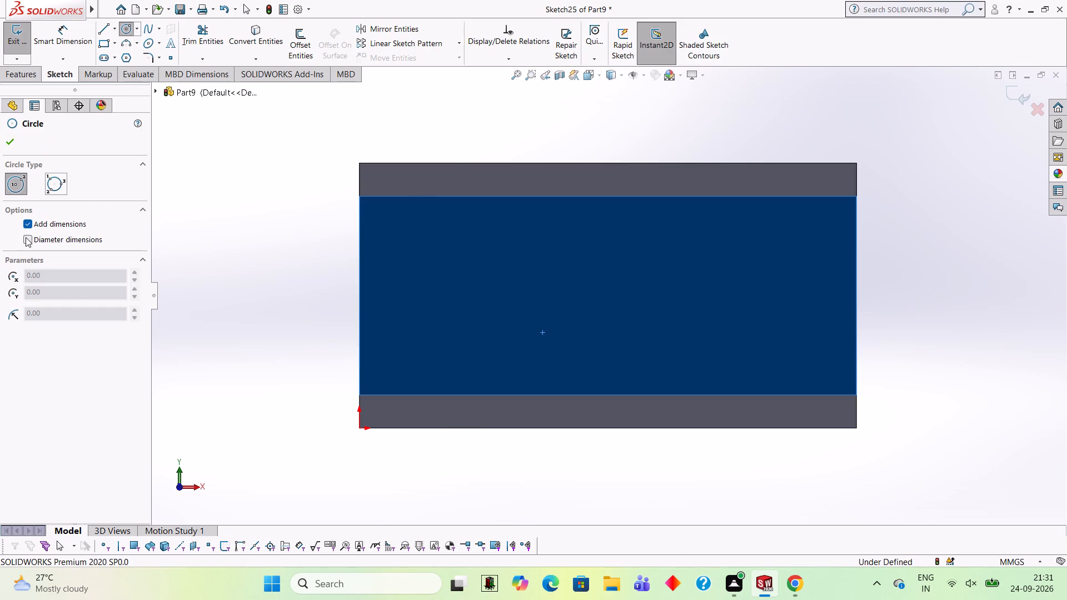
{"action": "left_click", "coordinate": [26, 237]}
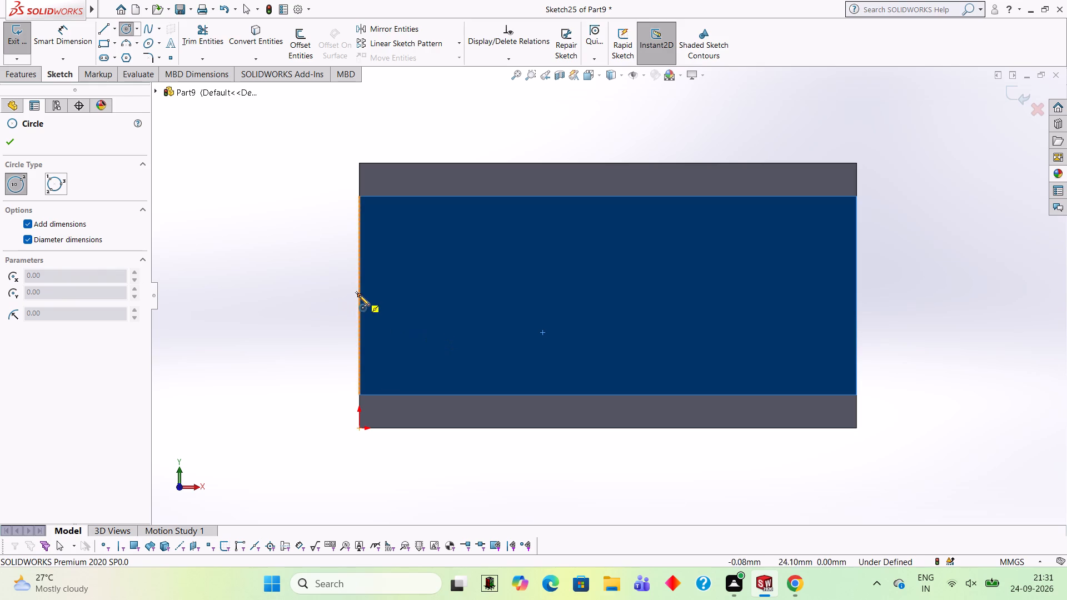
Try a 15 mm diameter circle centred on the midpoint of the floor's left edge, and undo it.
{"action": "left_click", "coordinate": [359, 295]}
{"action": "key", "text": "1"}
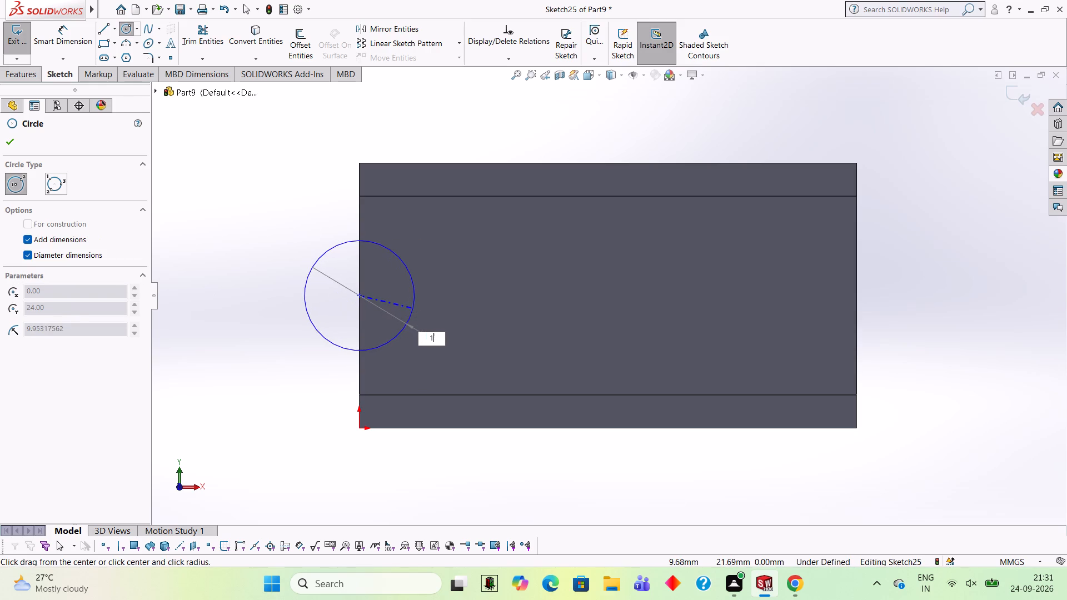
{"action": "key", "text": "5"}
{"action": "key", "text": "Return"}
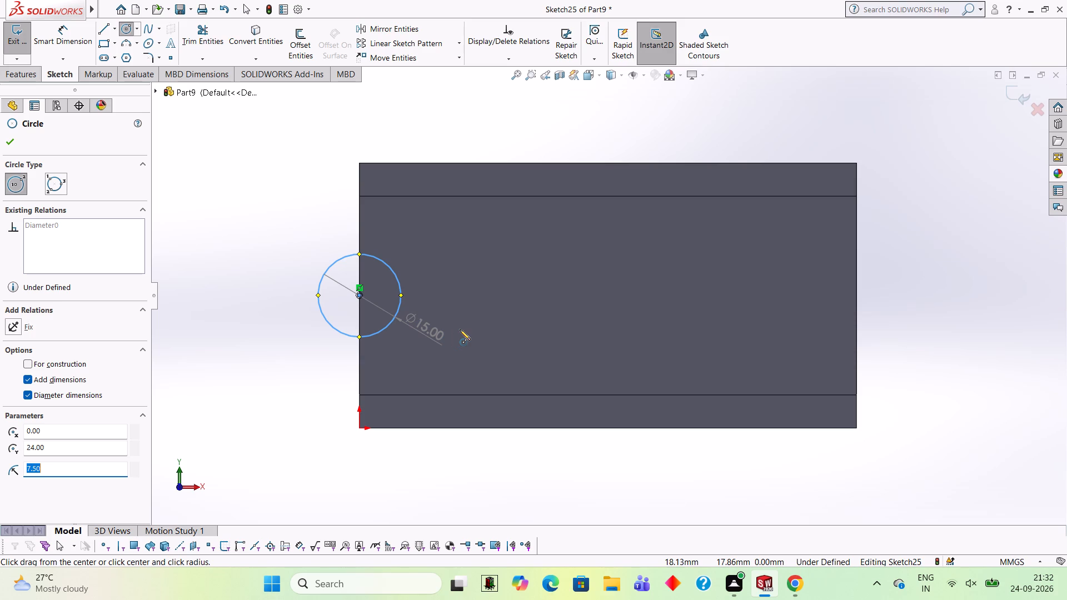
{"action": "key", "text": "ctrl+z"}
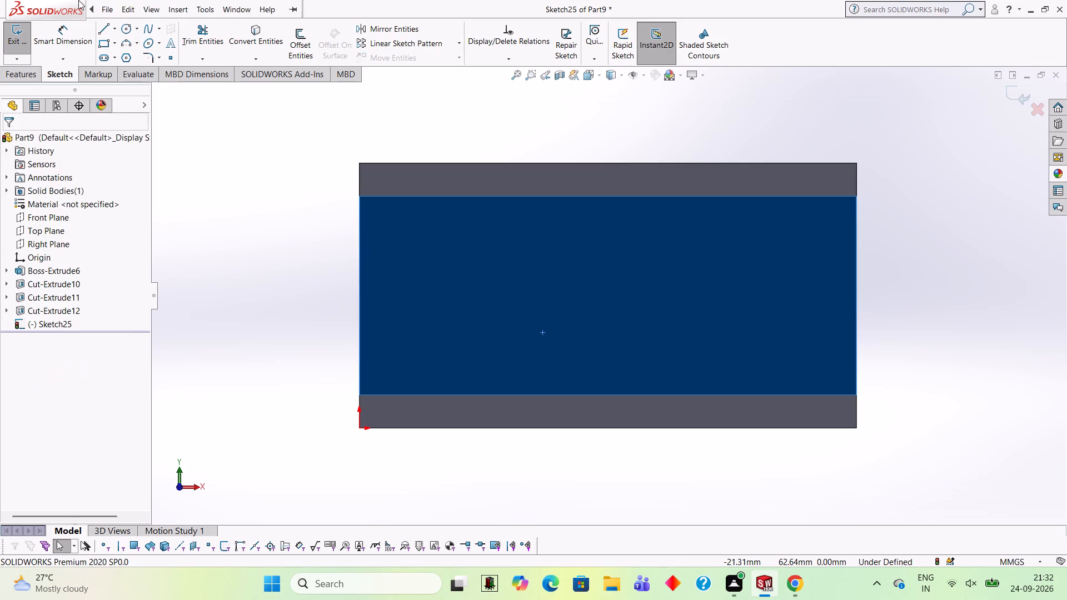
Sketch a 30 mm diameter circle centred on the midpoint of the channel floor's left edge.
{"action": "left_click", "coordinate": [122, 28]}
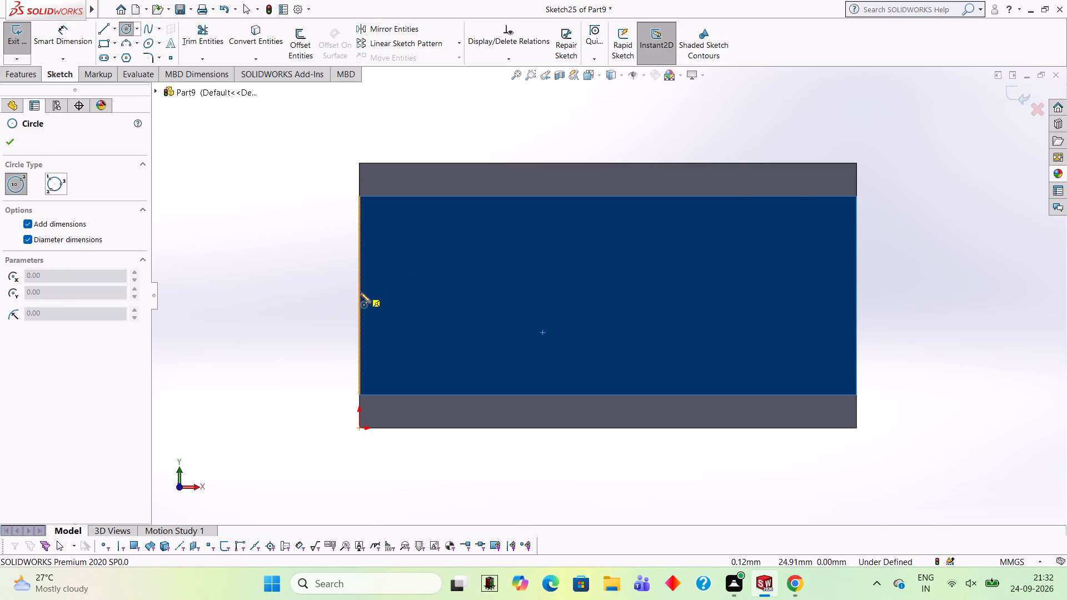
{"action": "left_click", "coordinate": [357, 294]}
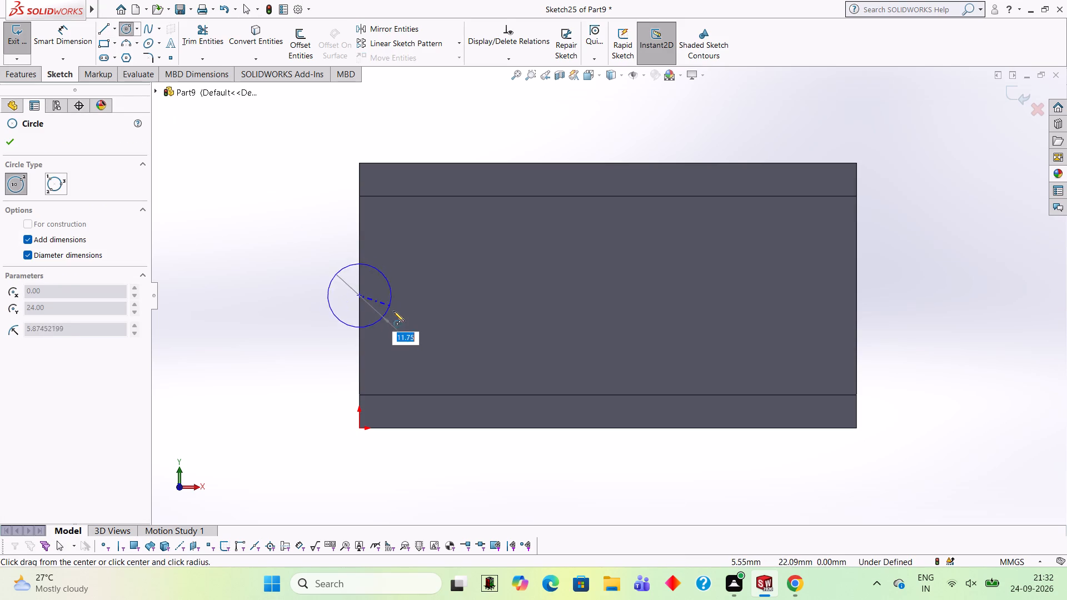
{"action": "type", "text": "30"}
{"action": "key", "text": "Return"}
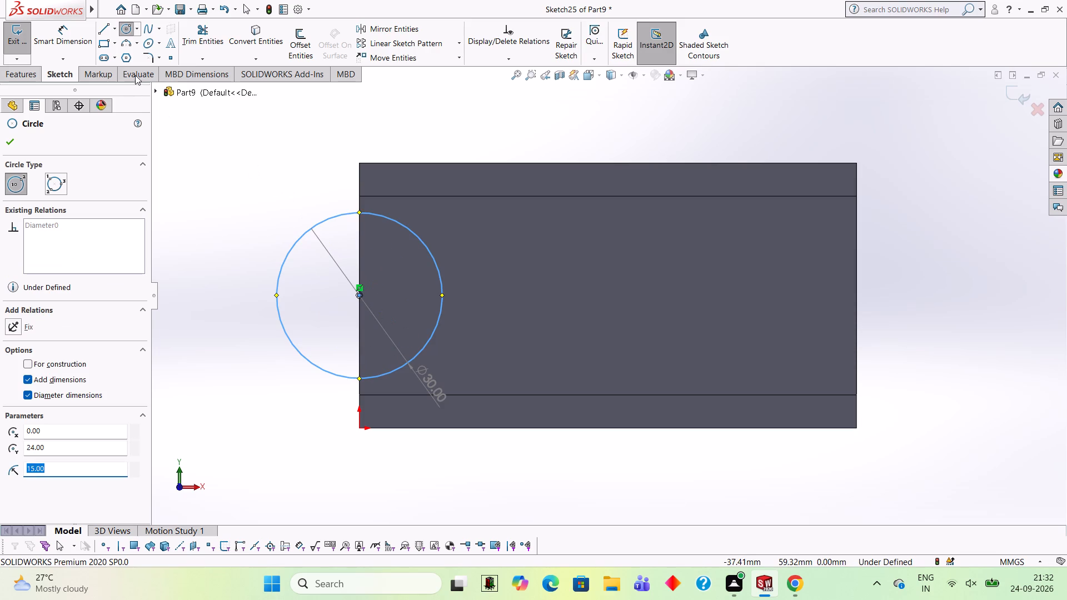
Draw a vertical line across the circle's diameter along the left edge and trim away the half outside the block.
{"action": "left_click", "coordinate": [107, 35]}
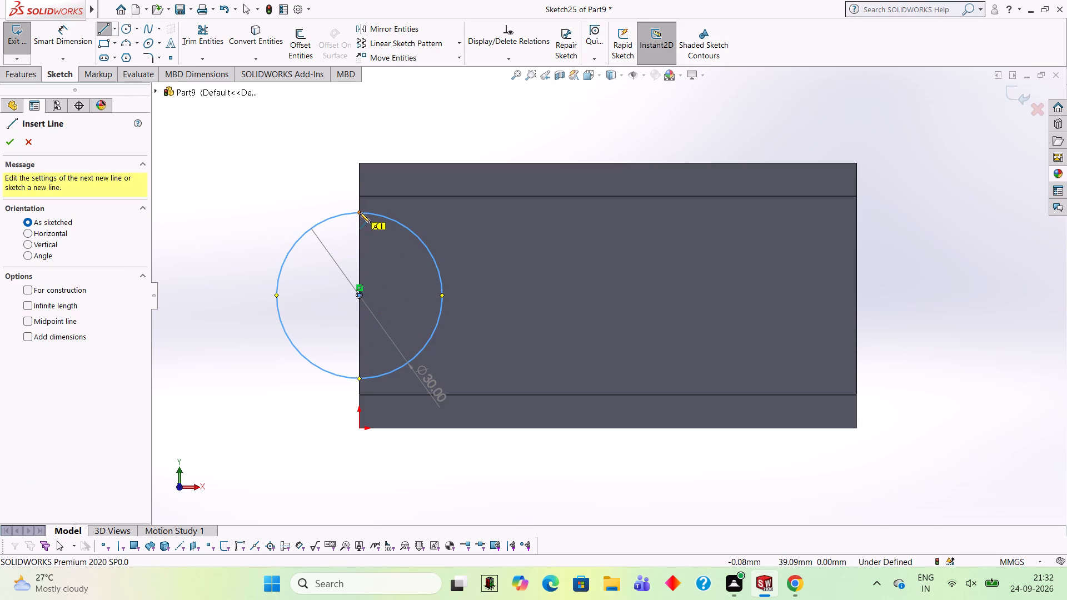
{"action": "left_click", "coordinate": [360, 212]}
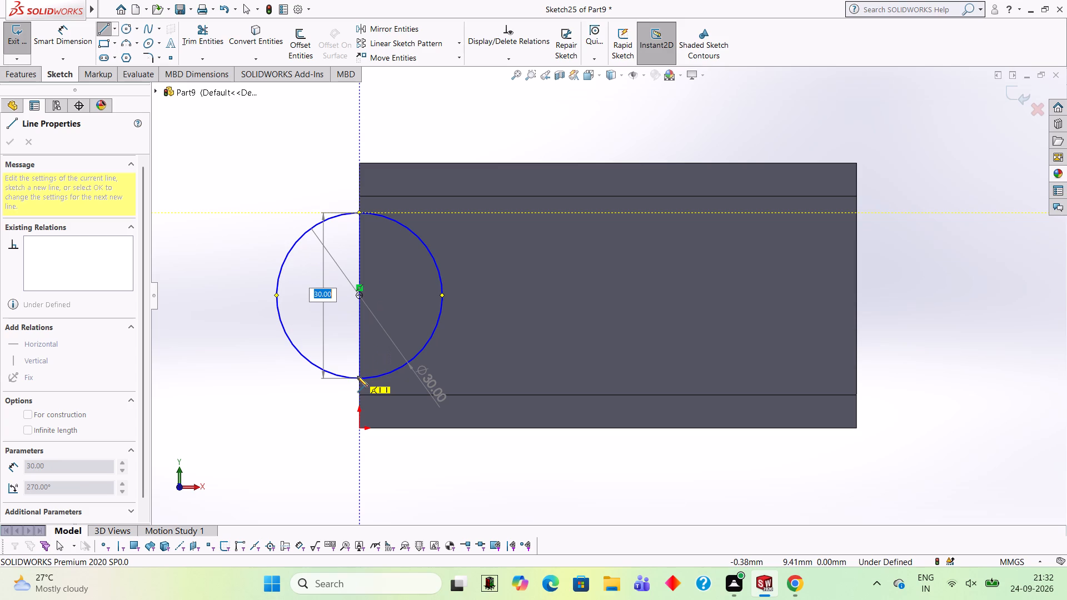
{"action": "left_click", "coordinate": [358, 378]}
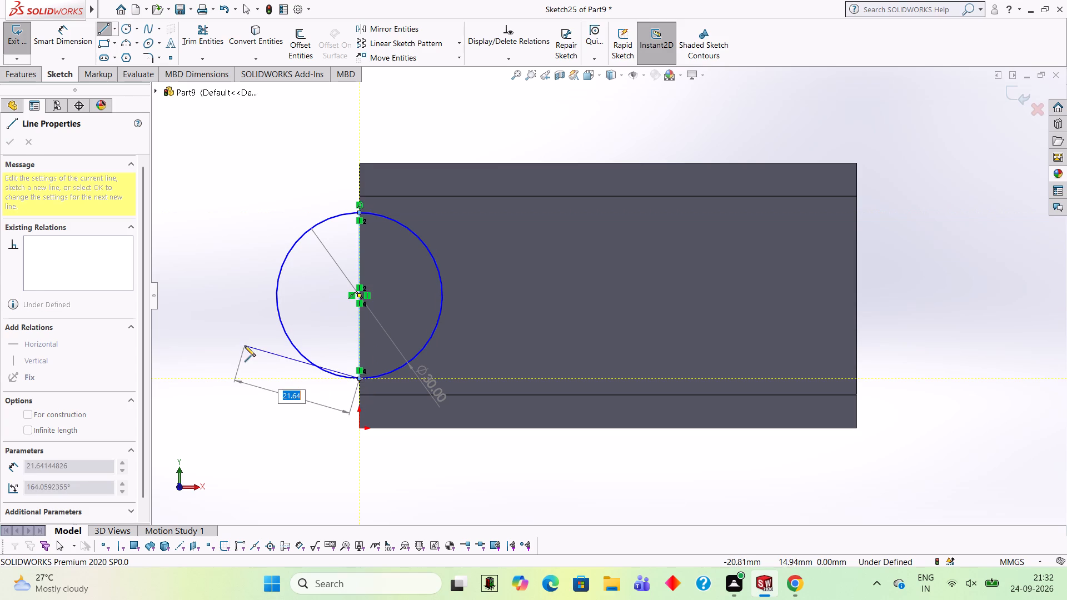
{"action": "key", "text": "Escape"}
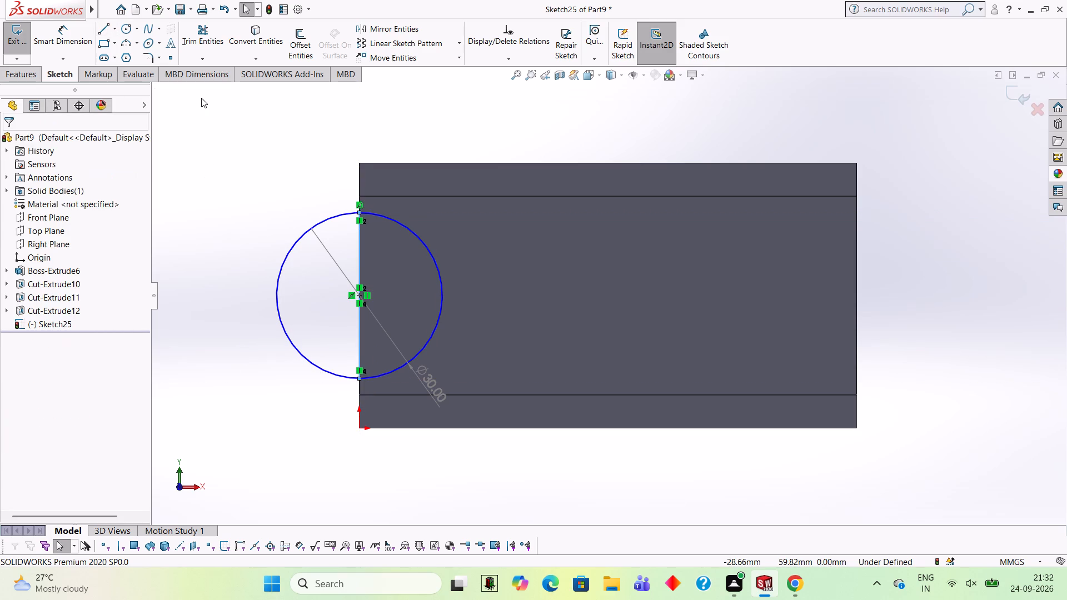
{"action": "left_click", "coordinate": [207, 41]}
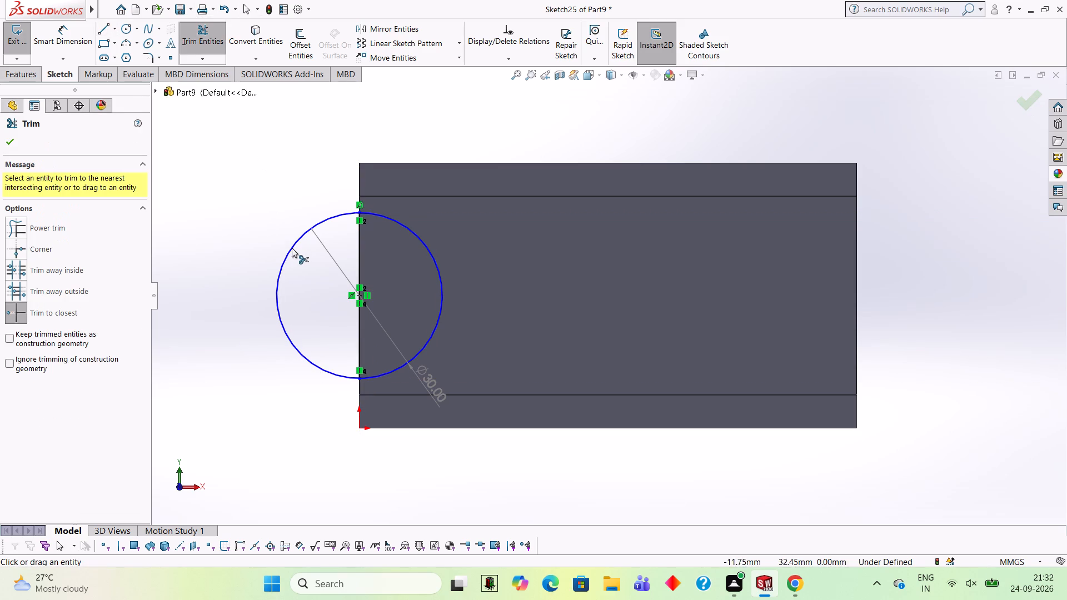
{"action": "left_click", "coordinate": [290, 247]}
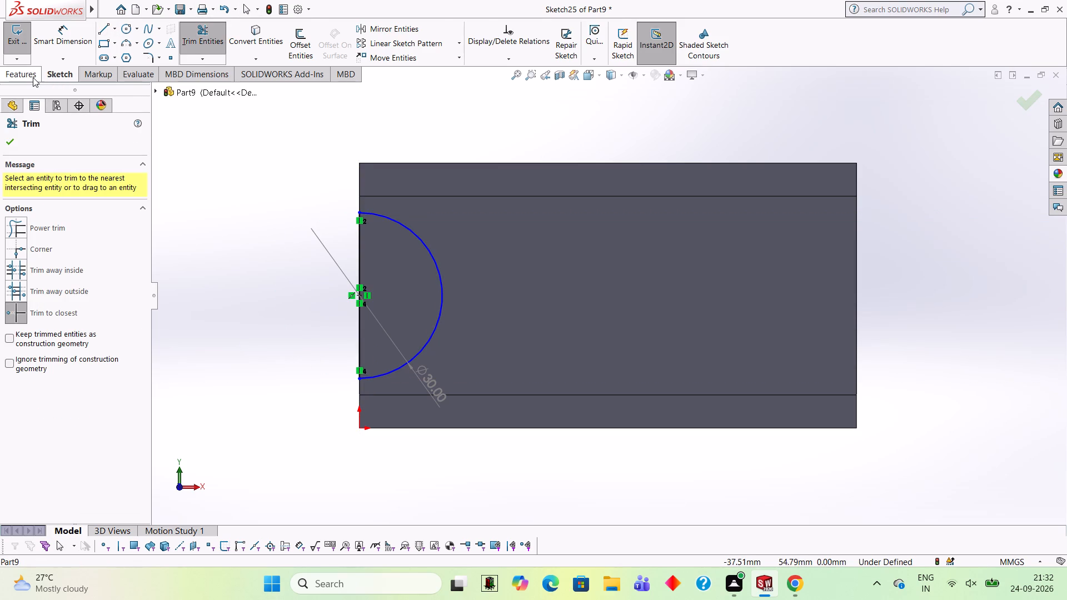
Extrude the half-circle profile as a boss to a blind depth of 36 mm, merged with the channel.
{"action": "left_click", "coordinate": [33, 77]}
{"action": "left_click", "coordinate": [38, 40]}
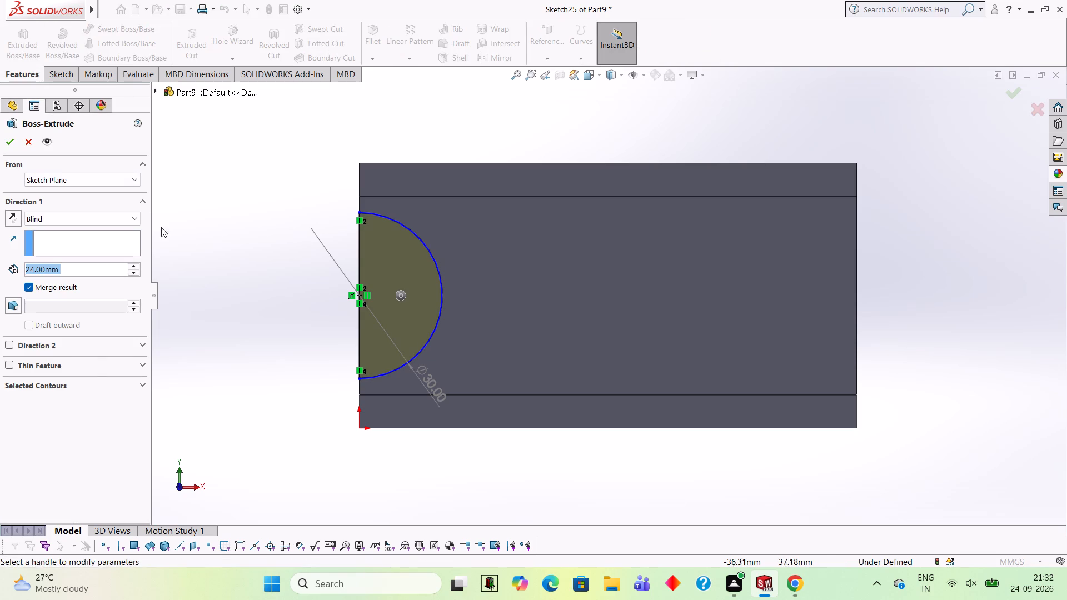
{"action": "middle_click_drag", "start_coordinate": [243, 326], "coordinate": [241, 205]}
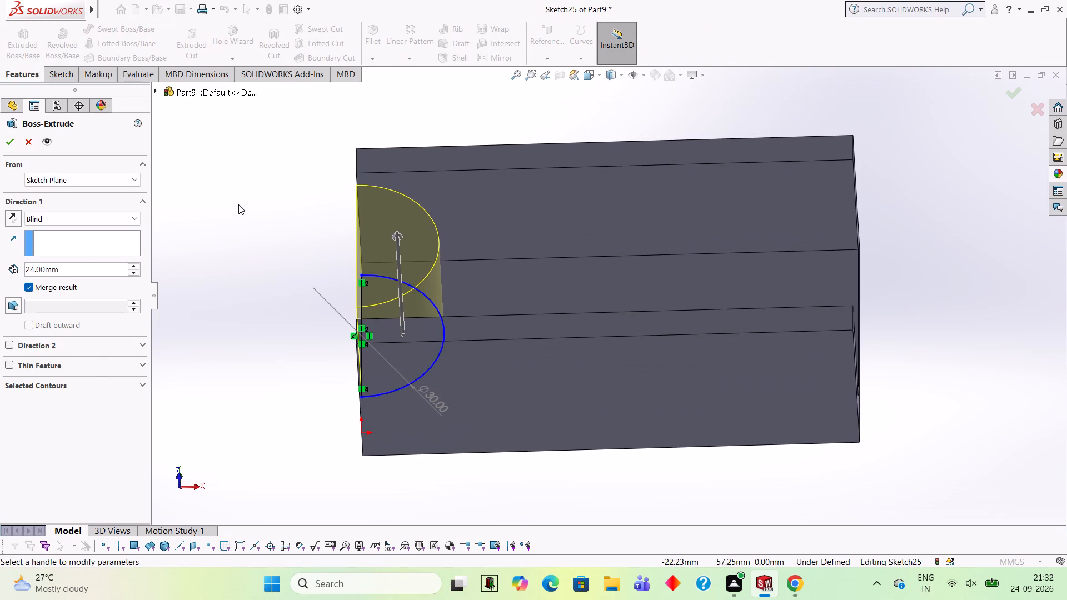
{"action": "left_click", "coordinate": [92, 262]}
{"action": "left_click", "coordinate": [92, 270]}
{"action": "key", "text": "BackSpace"}
{"action": "key", "text": "BackSpace"}
{"action": "key", "text": "BackSpace"}
{"action": "key", "text": "BackSpace"}
{"action": "key", "text": "BackSpace"}
{"action": "key", "text": "BackSpace"}
{"action": "key", "text": "BackSpace"}
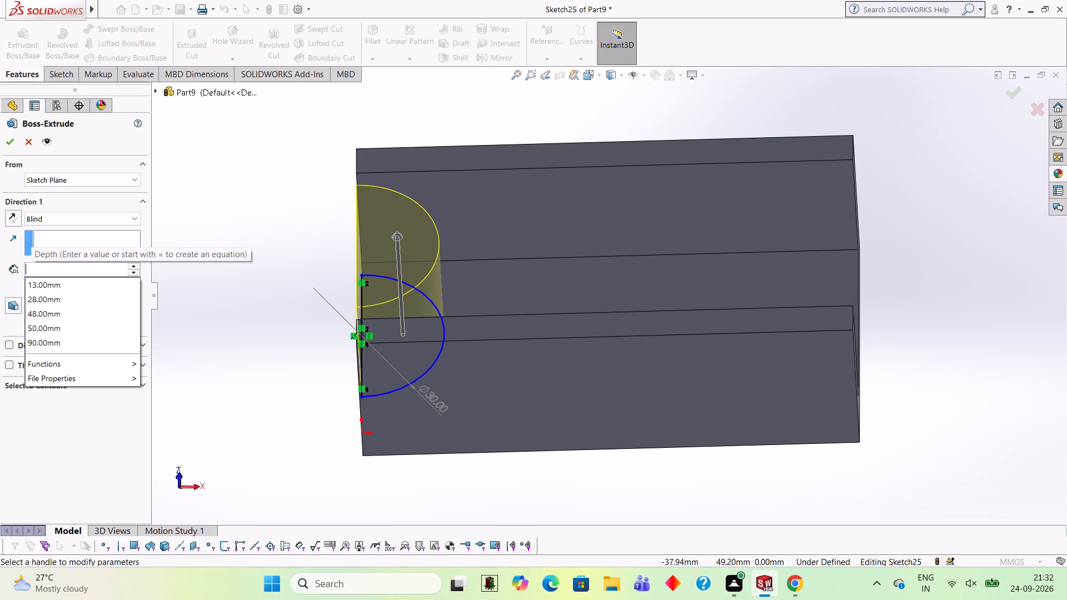
{"action": "type", "text": "36"}
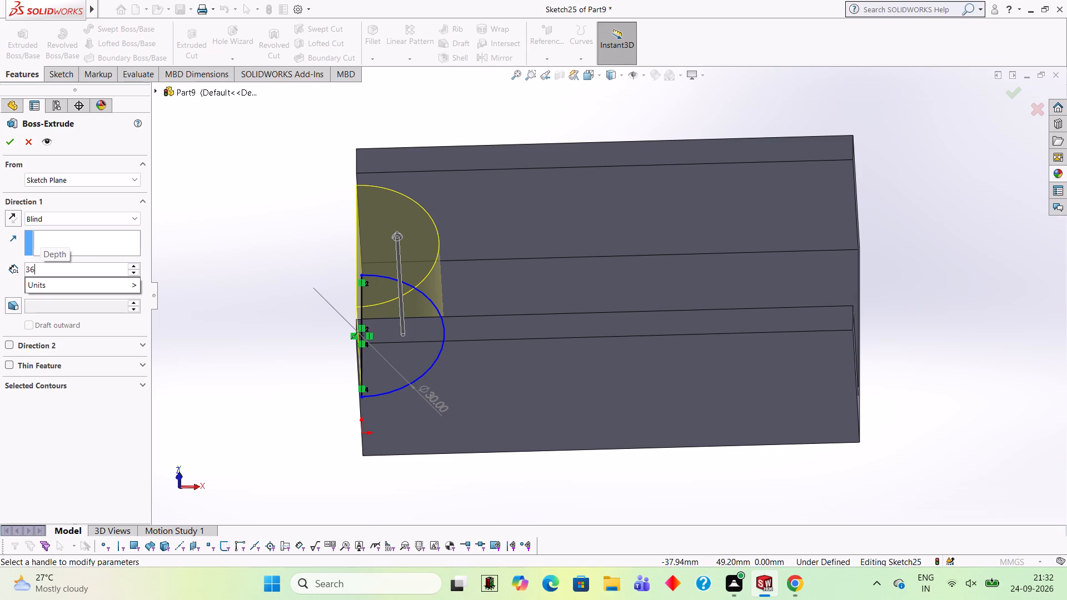
{"action": "key", "text": "Return"}
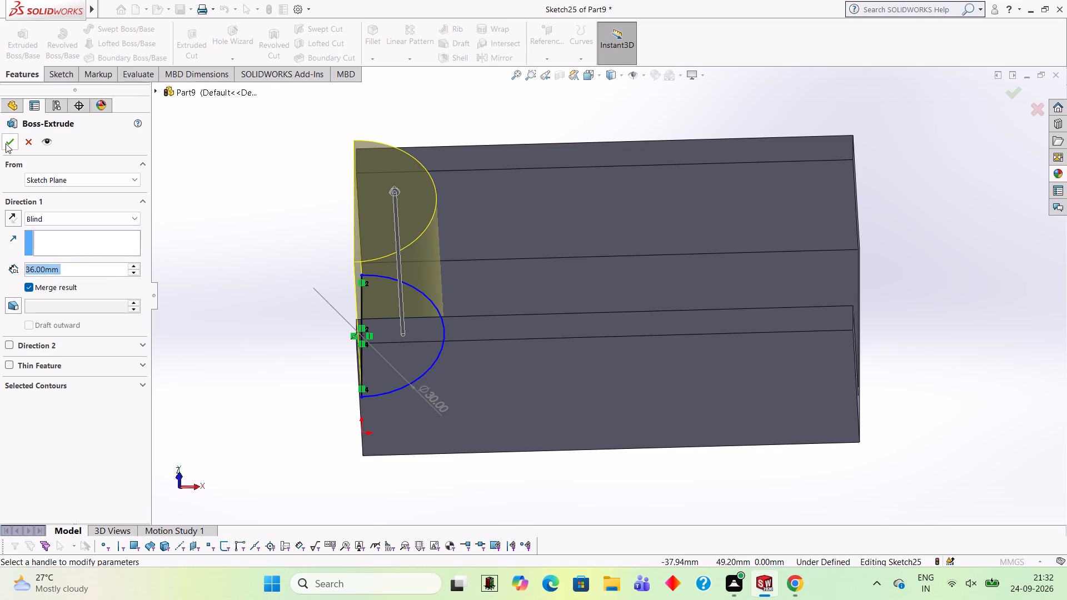
{"action": "left_click", "coordinate": [6, 143]}
{"action": "left_click", "coordinate": [230, 268]}
Start a new sketch on the half-round boss's flat end face, viewed straight on.
{"action": "middle_click_drag", "start_coordinate": [234, 226], "coordinate": [241, 262]}
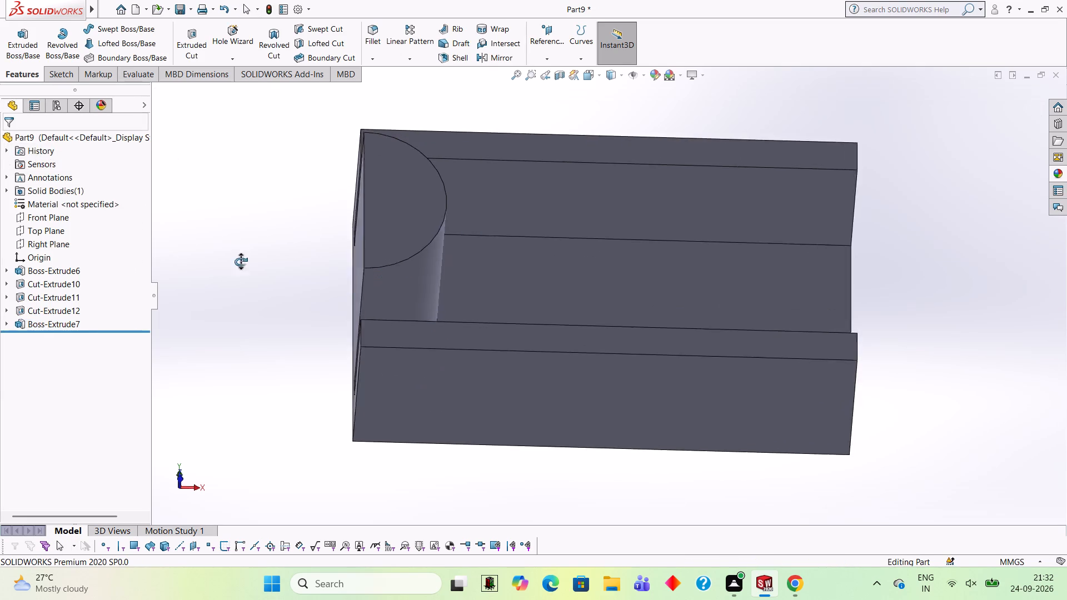
{"action": "middle_click_drag", "start_coordinate": [241, 262], "coordinate": [238, 348]}
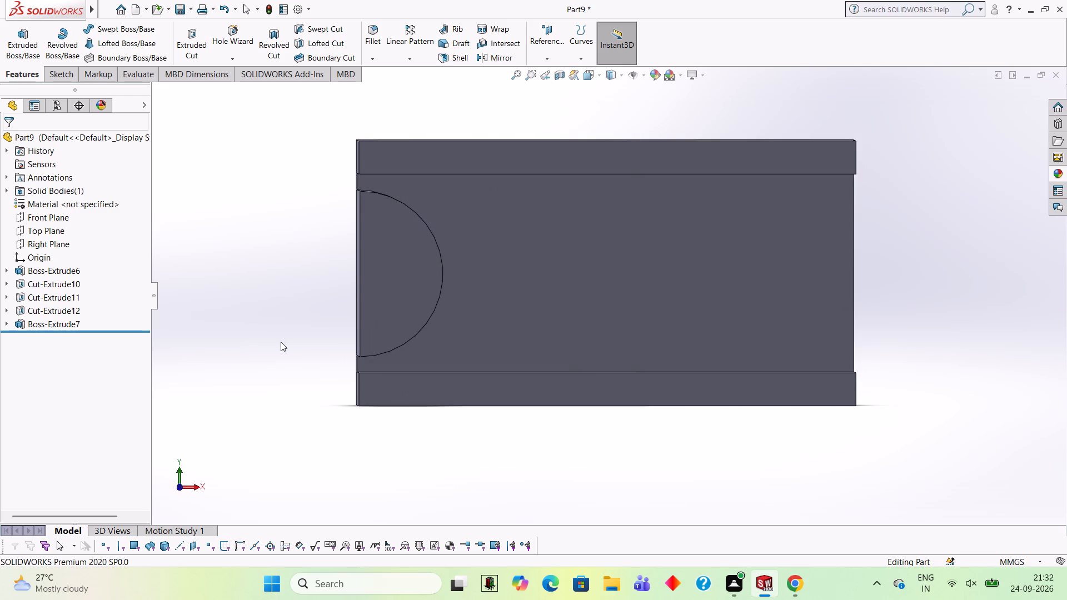
{"action": "middle_click_drag", "start_coordinate": [288, 336], "coordinate": [350, 348]}
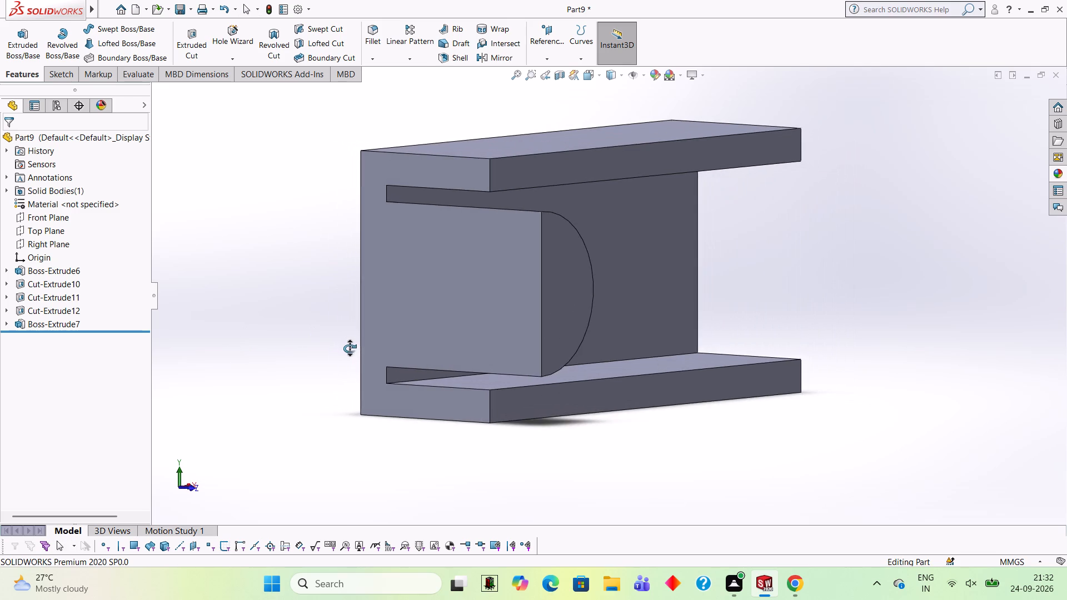
{"action": "middle_click_drag", "start_coordinate": [350, 348], "coordinate": [288, 320]}
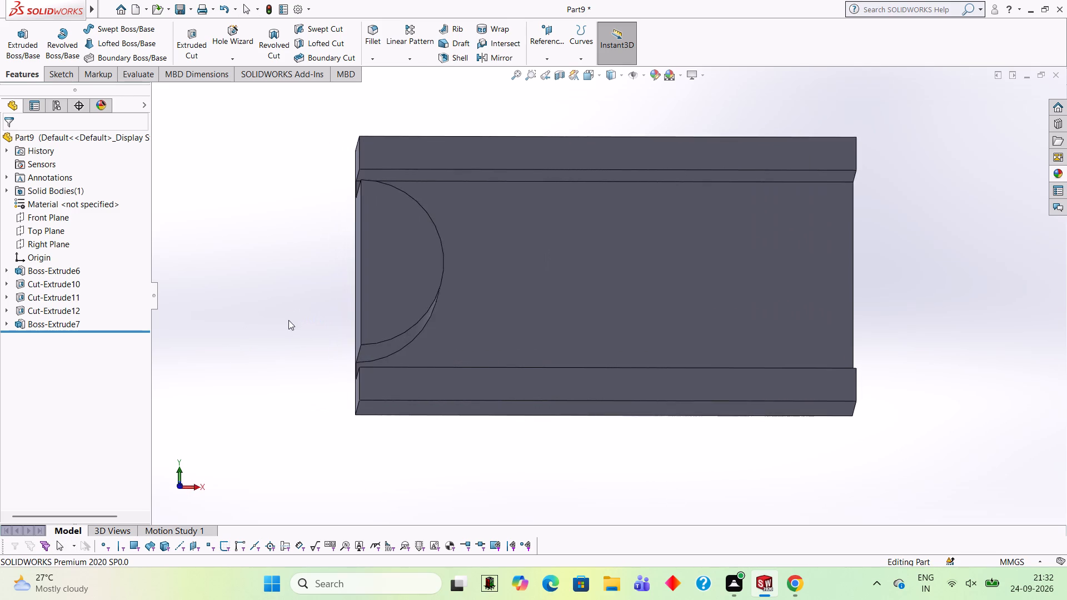
{"action": "scroll", "coordinate": [288, 320], "scroll_direction": "up", "scroll_amount": 1}
{"action": "left_click", "coordinate": [428, 248]}
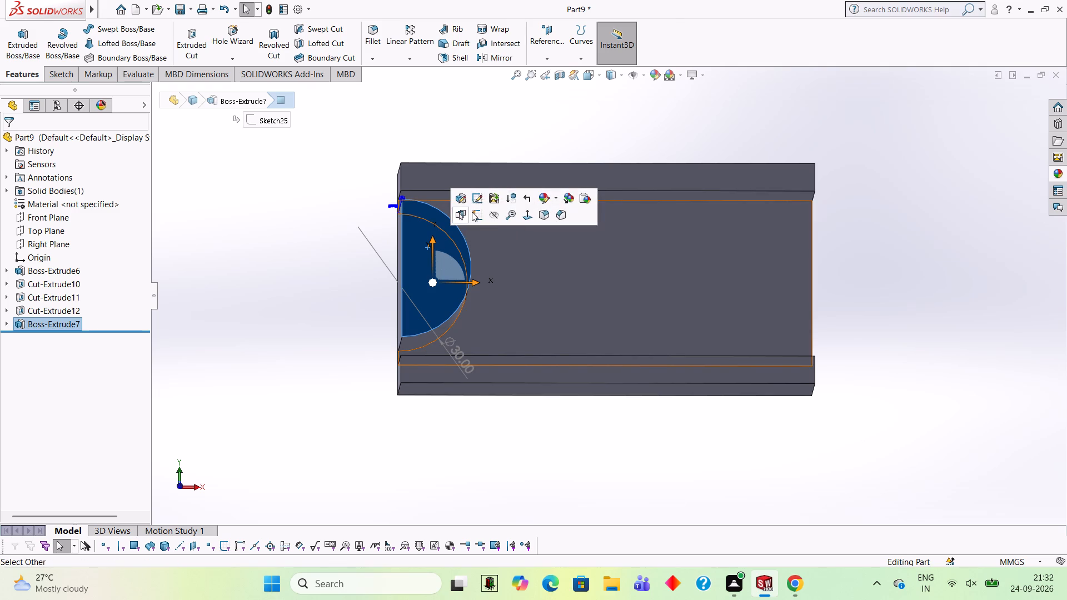
{"action": "left_click", "coordinate": [477, 216]}
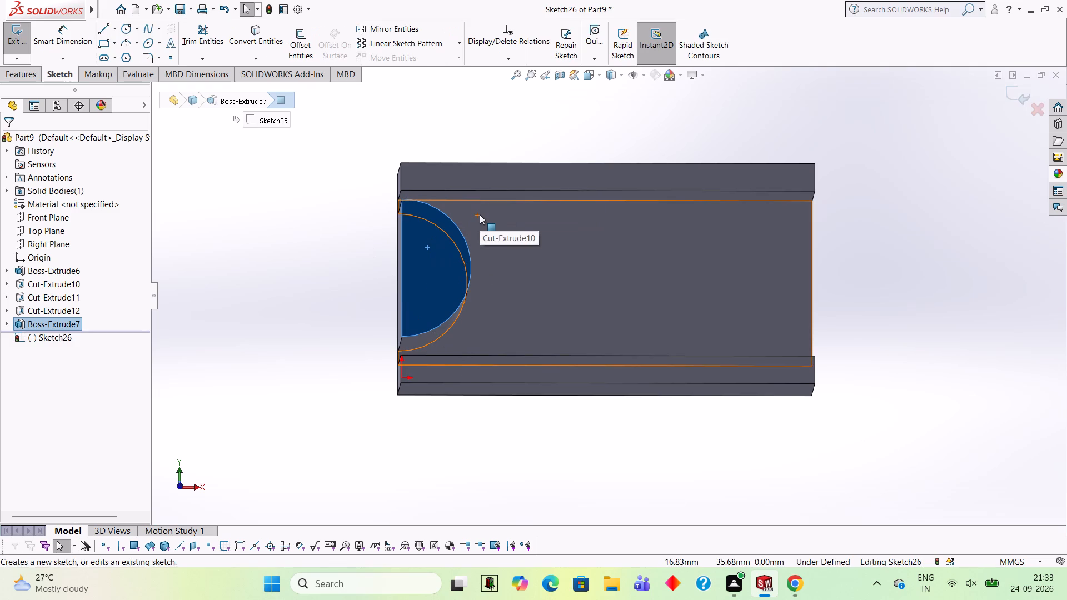
{"action": "key", "text": "ctrl+8"}
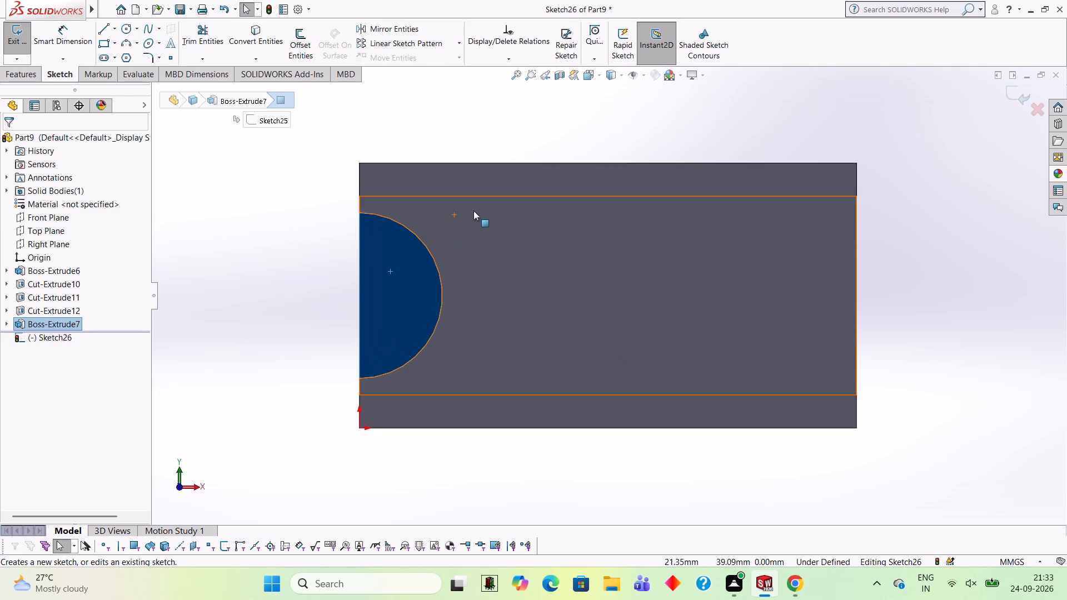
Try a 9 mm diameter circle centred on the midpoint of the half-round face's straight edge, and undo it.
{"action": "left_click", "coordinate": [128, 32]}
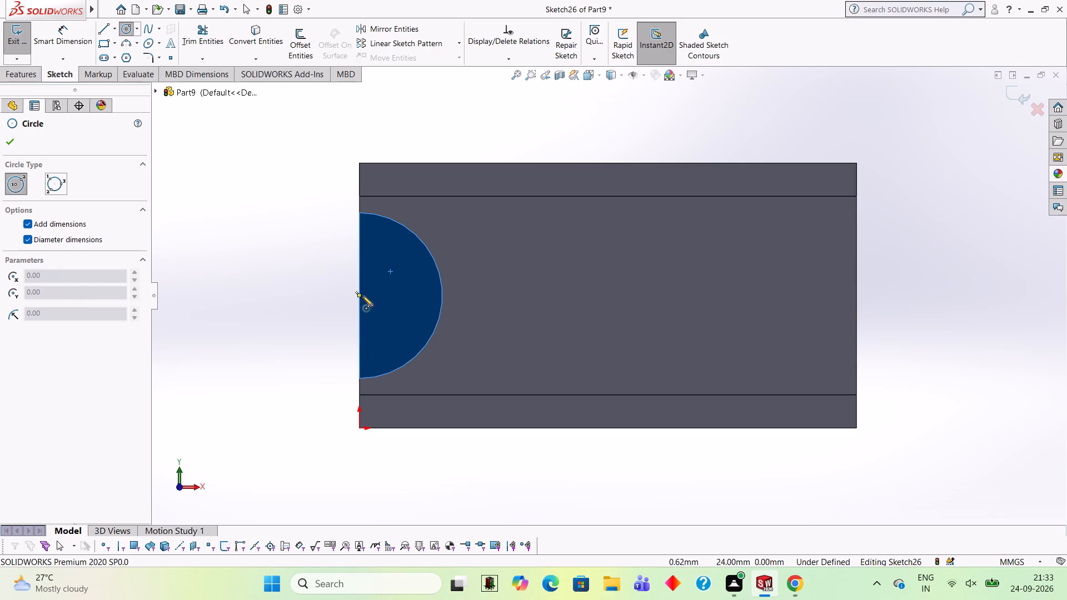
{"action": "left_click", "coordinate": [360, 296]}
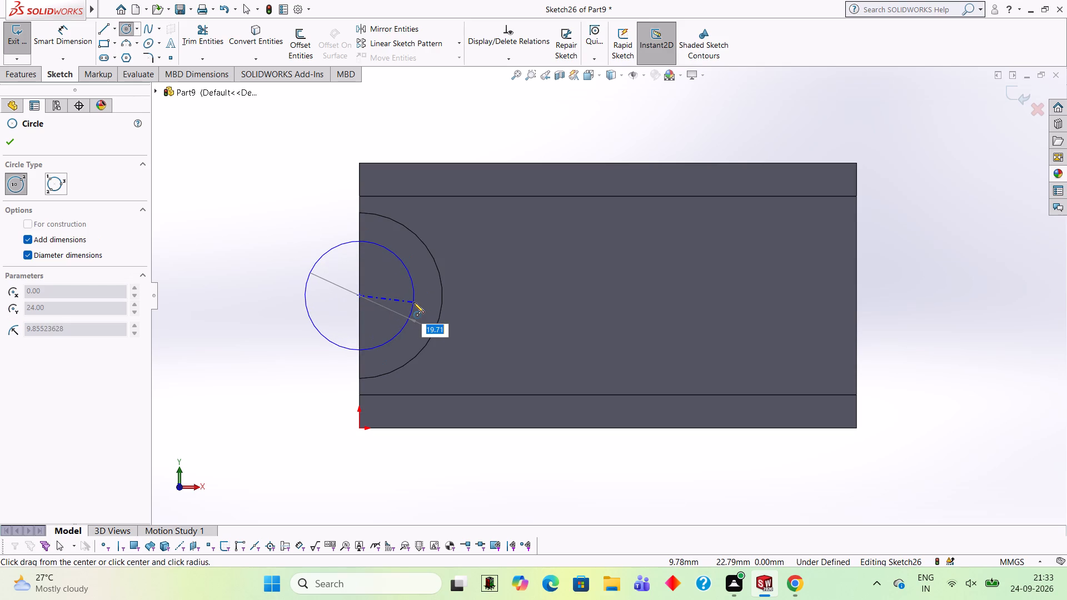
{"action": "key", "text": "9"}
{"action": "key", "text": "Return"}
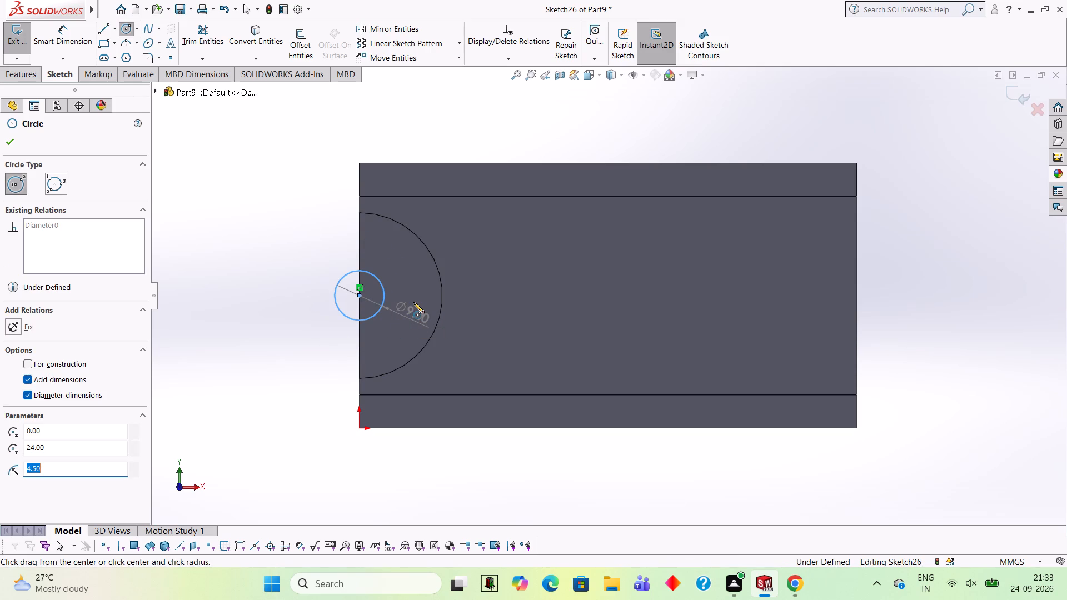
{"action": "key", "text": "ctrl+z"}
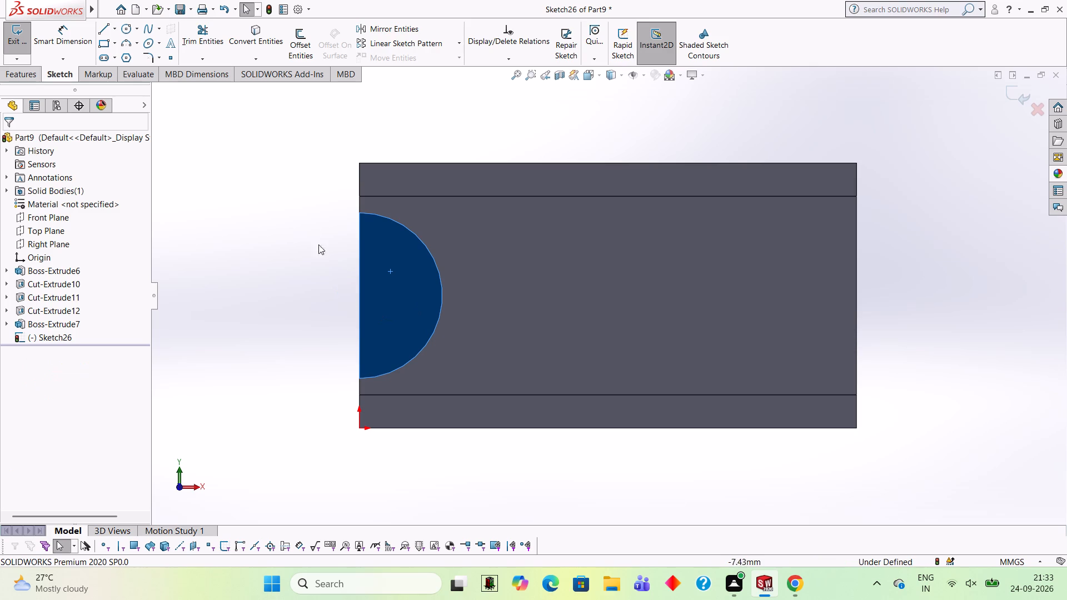
Sketch an 18 mm diameter circle centred on the midpoint of the half-round face's straight edge.
{"action": "left_click", "coordinate": [129, 29]}
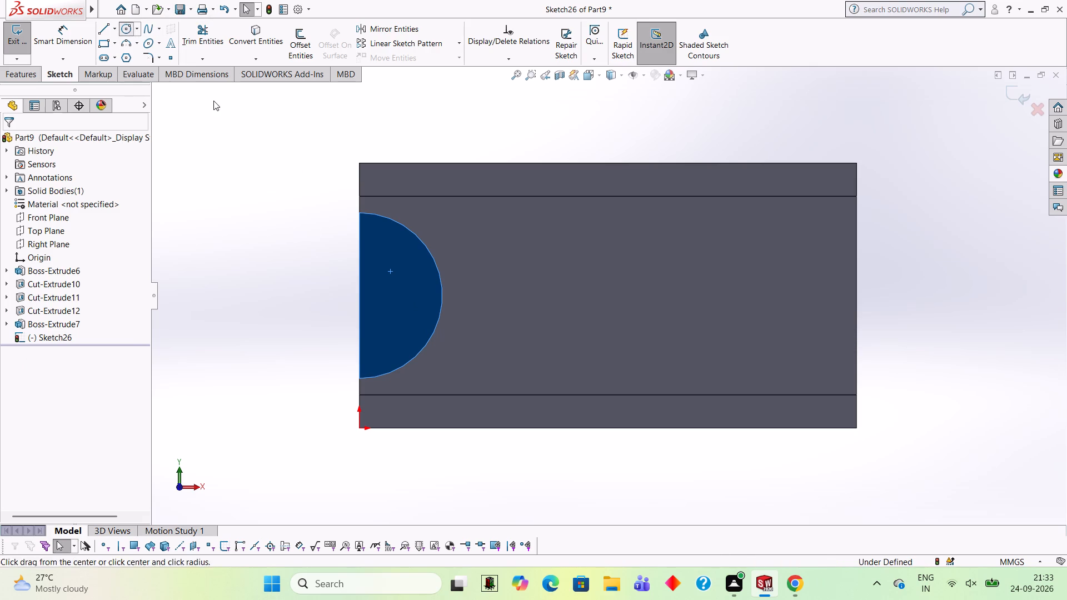
{"action": "left_click", "coordinate": [360, 296]}
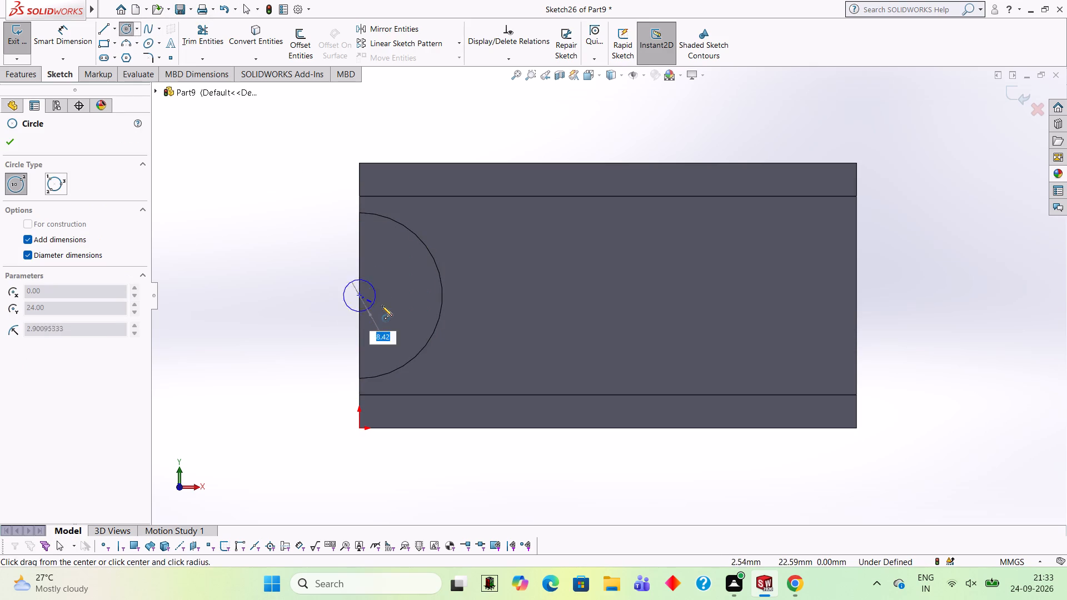
{"action": "type", "text": "18"}
{"action": "key", "text": "Return"}
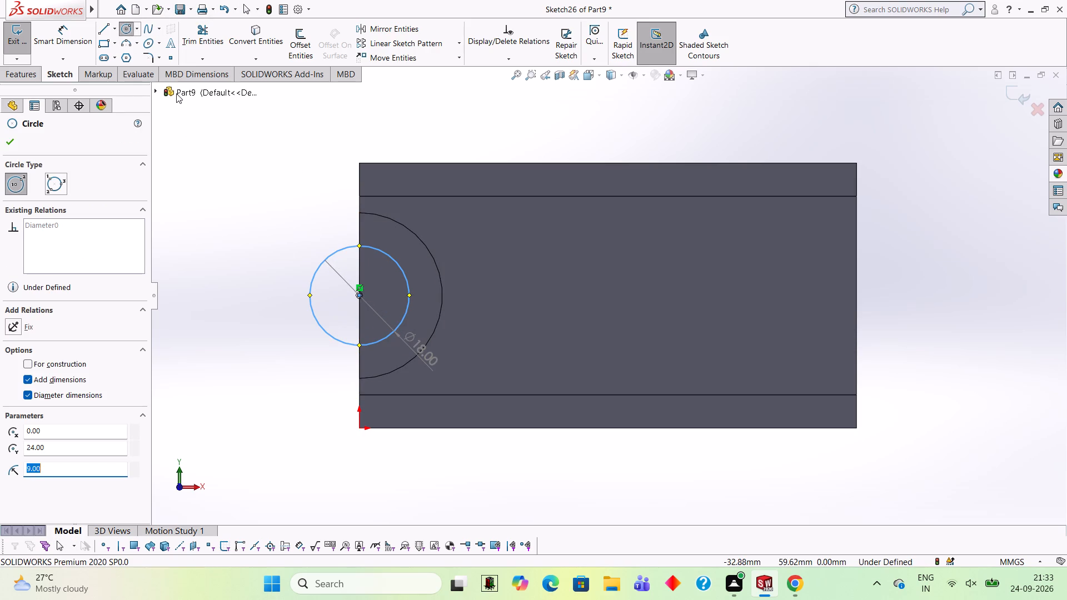
Draw a vertical line across the 18 mm circle's diameter along the straight edge and trim away the half outside the block.
{"action": "left_click", "coordinate": [102, 26]}
{"action": "left_click", "coordinate": [358, 244]}
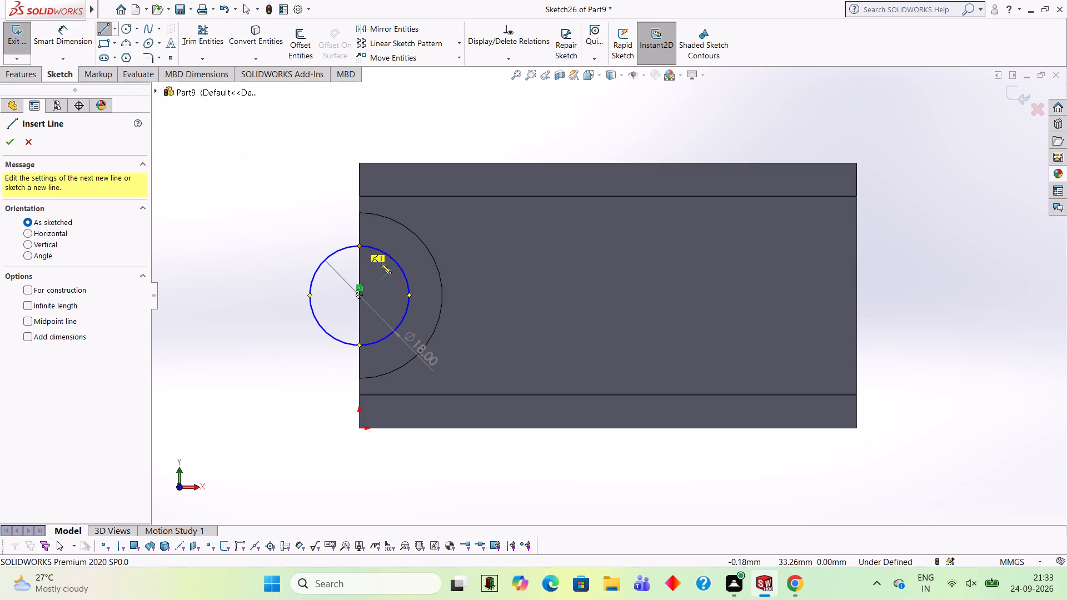
{"action": "left_click", "coordinate": [358, 343]}
{"action": "key", "text": "Escape"}
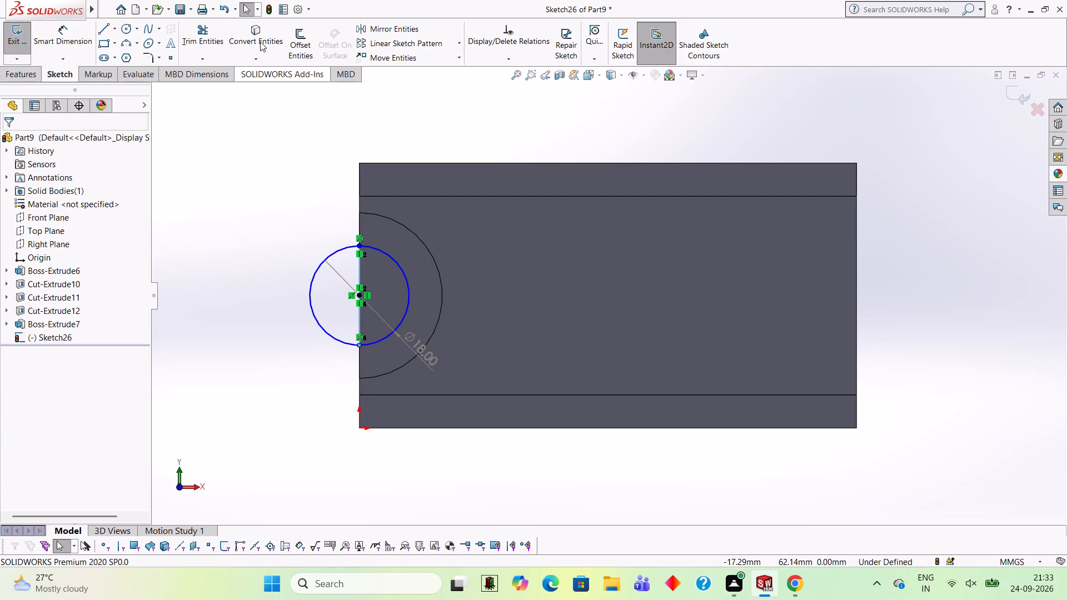
{"action": "left_click", "coordinate": [212, 28]}
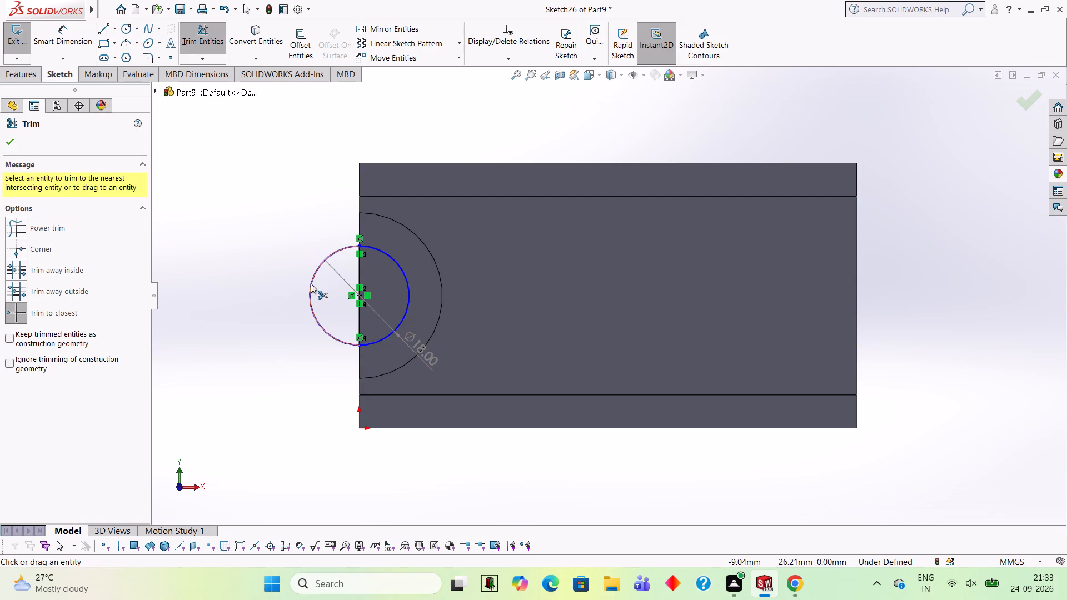
{"action": "left_click", "coordinate": [311, 283]}
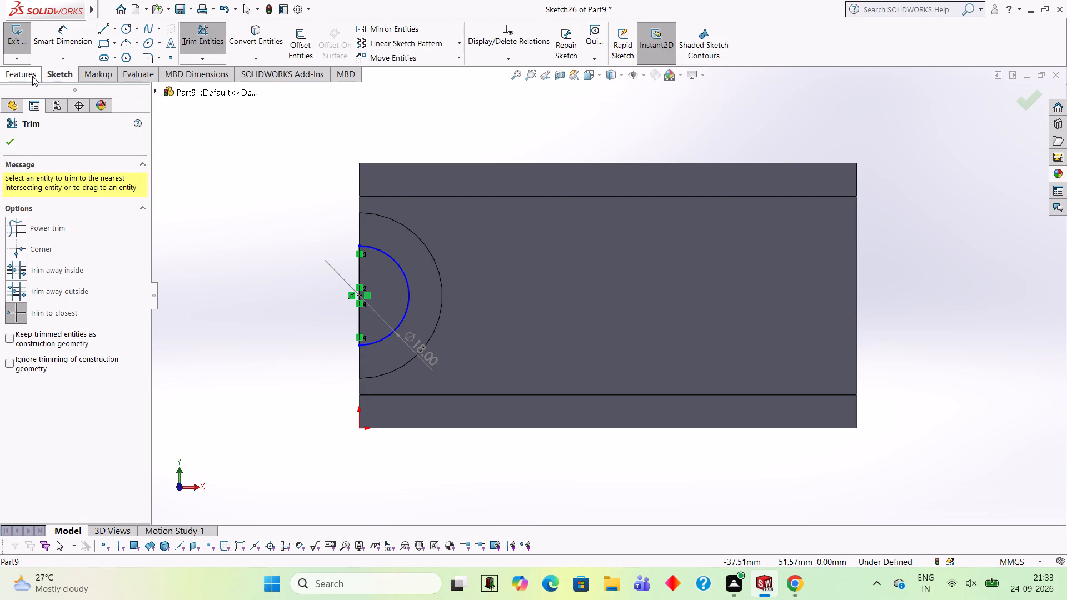
Cut-extrude the half-circle profile through the half-round boss to a blind depth of 42 mm.
{"action": "left_click", "coordinate": [32, 76]}
{"action": "left_click", "coordinate": [183, 51]}
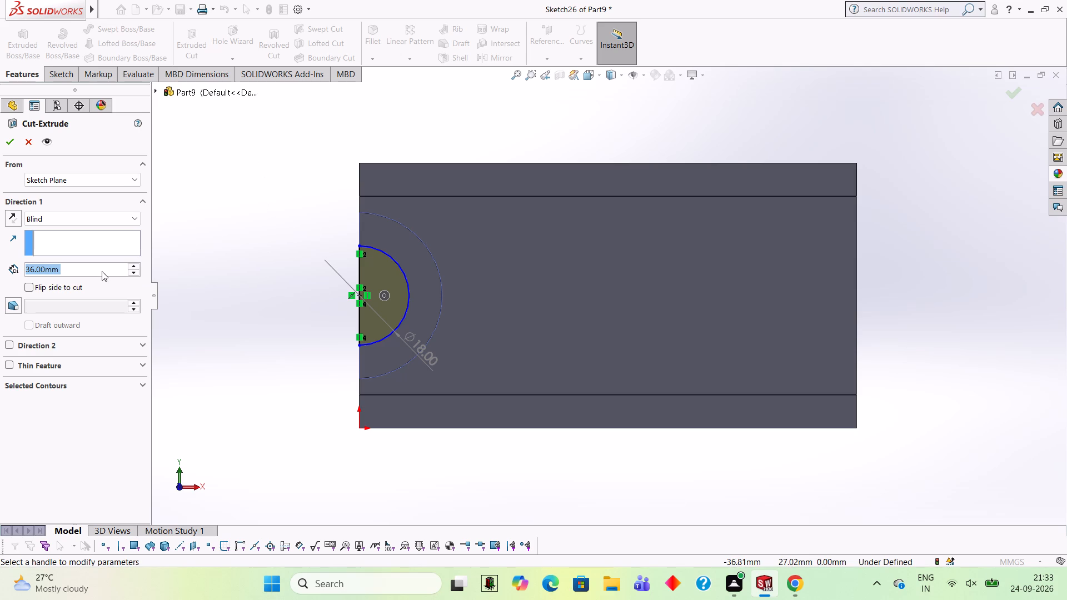
{"action": "type", "text": "42"}
{"action": "key", "text": "Return"}
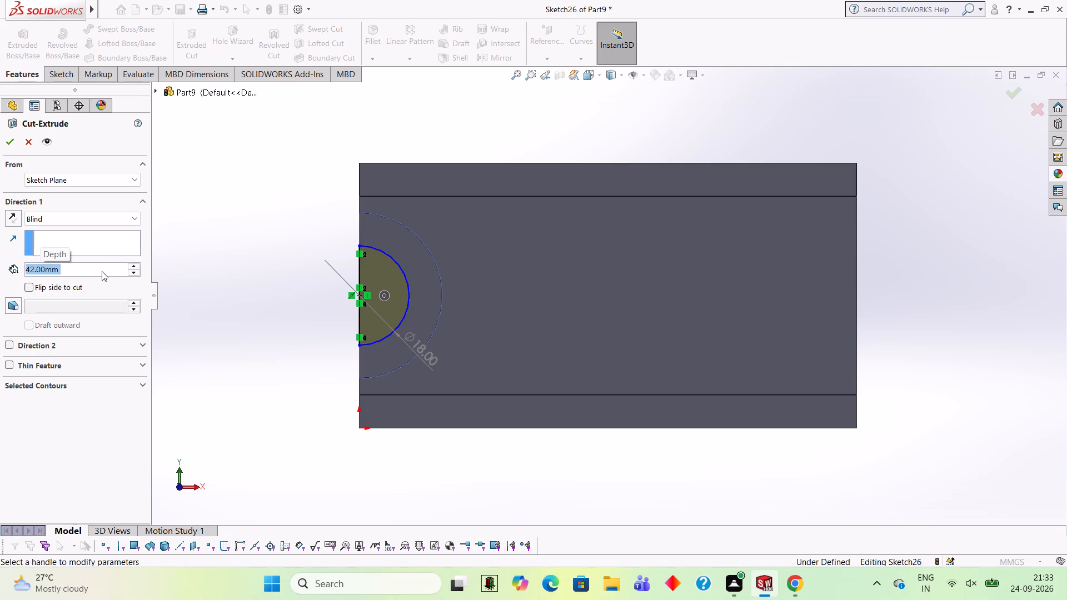
{"action": "left_click", "coordinate": [14, 135]}
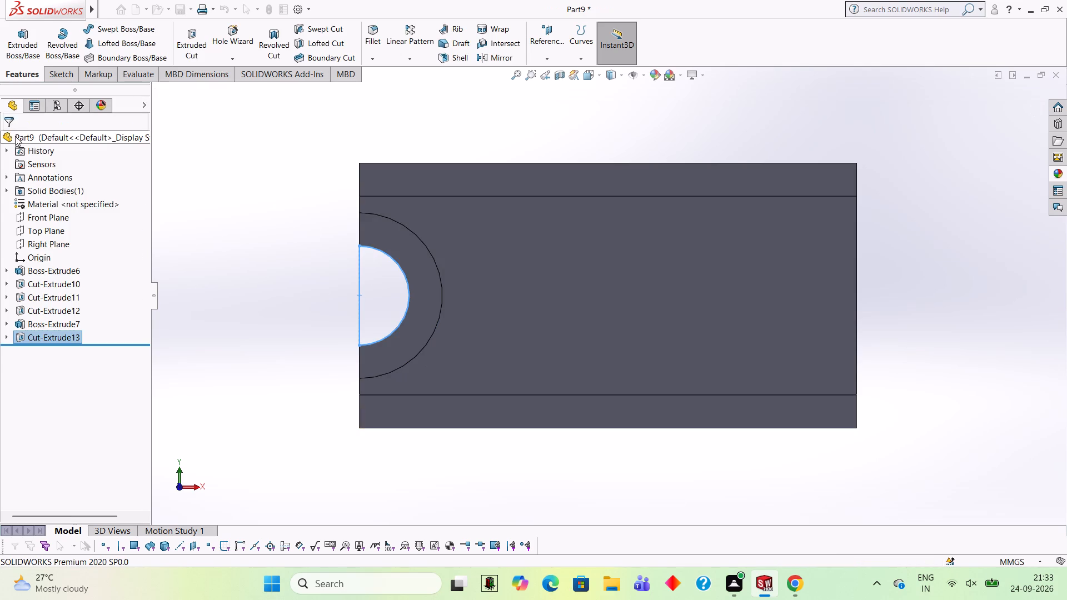
Inspect the half-round boss and its concentric cut from several angles.
{"action": "left_click", "coordinate": [205, 250]}
{"action": "middle_click_drag", "start_coordinate": [207, 253], "coordinate": [246, 239]}
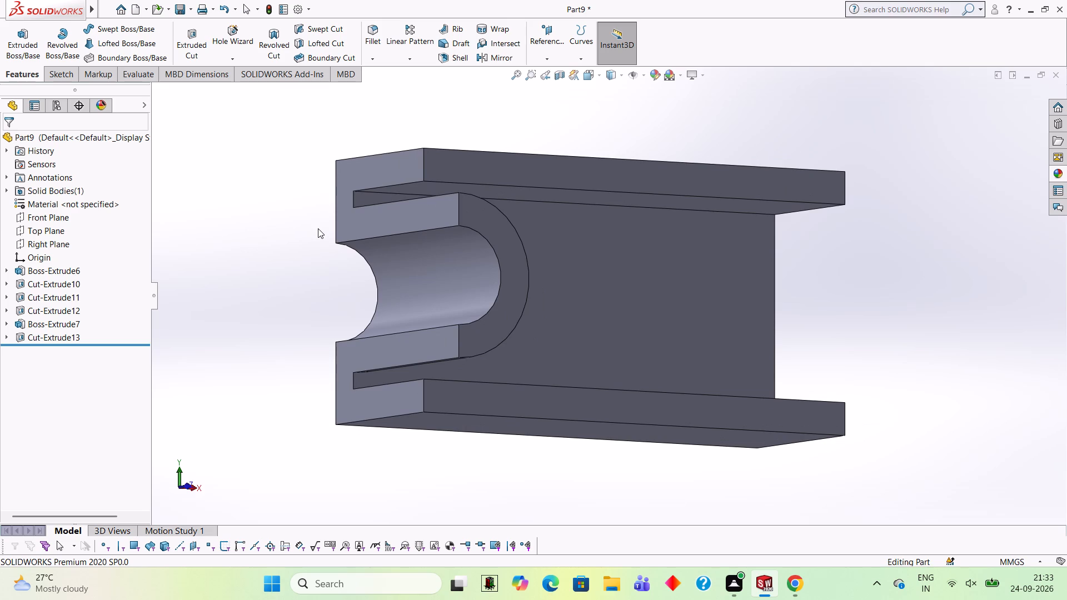
{"action": "middle_click_drag", "start_coordinate": [306, 228], "coordinate": [305, 228]}
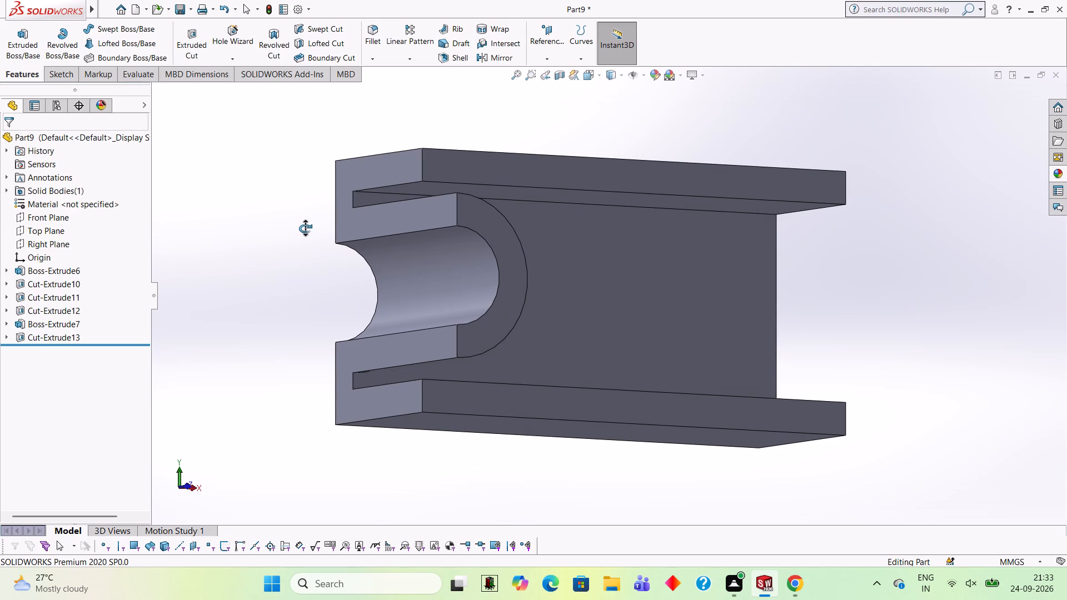
{"action": "middle_click_drag", "start_coordinate": [305, 228], "coordinate": [336, 241]}
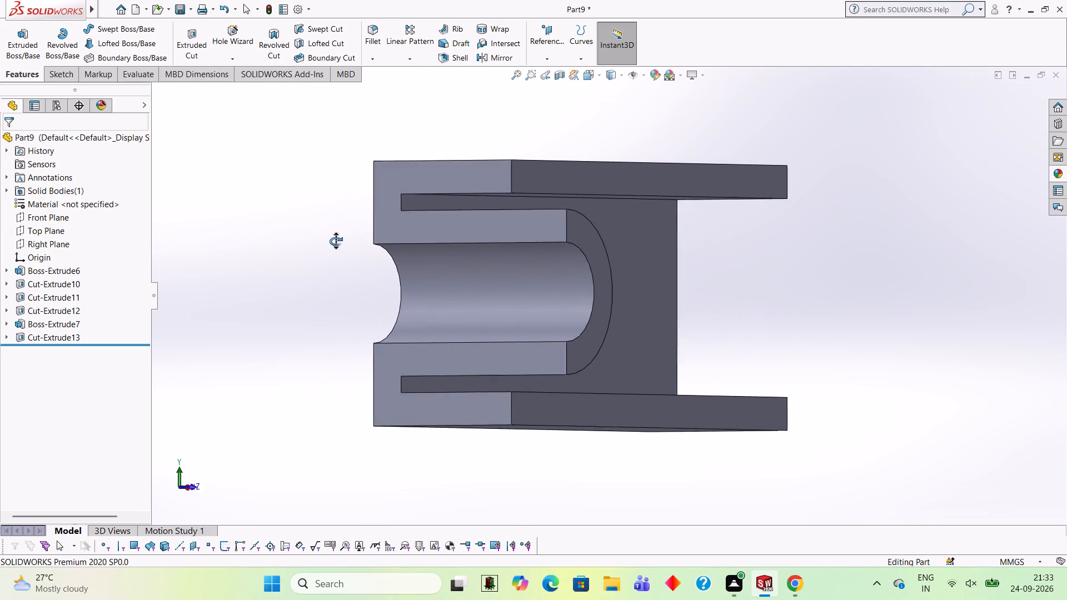
{"action": "middle_click_drag", "start_coordinate": [336, 241], "coordinate": [269, 157]}
{"action": "middle_click_drag", "start_coordinate": [250, 267], "coordinate": [255, 219]}
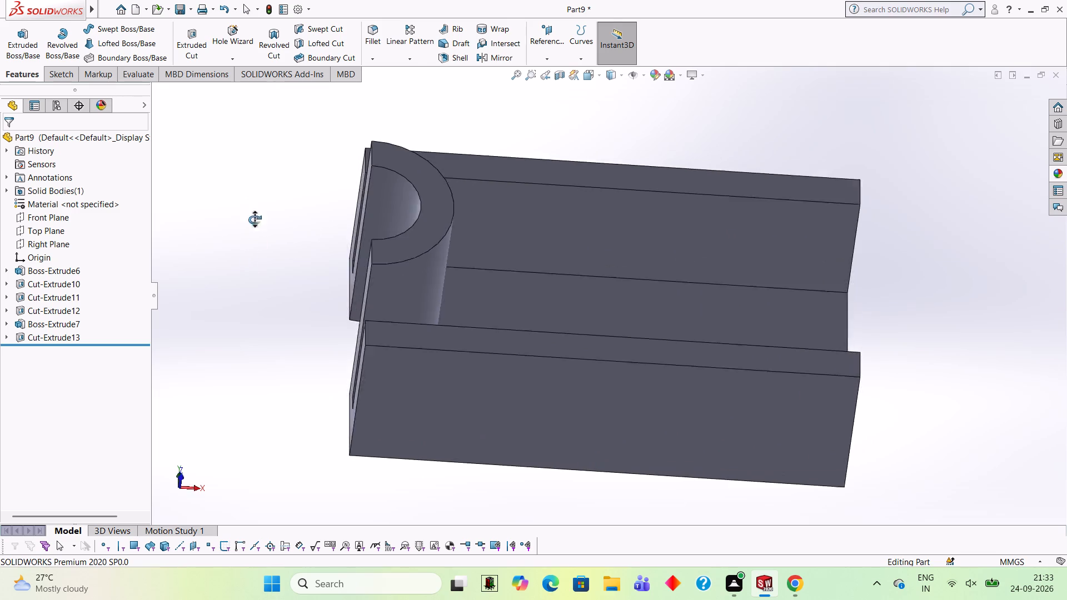
{"action": "middle_click_drag", "start_coordinate": [255, 219], "coordinate": [258, 291]}
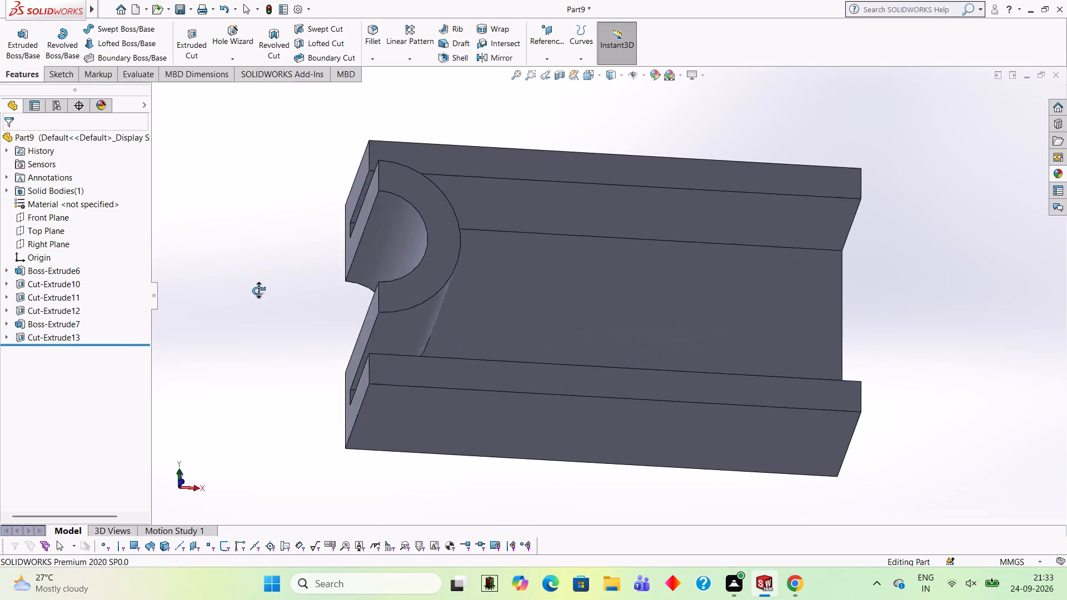
{"action": "middle_click_drag", "start_coordinate": [258, 291], "coordinate": [250, 343]}
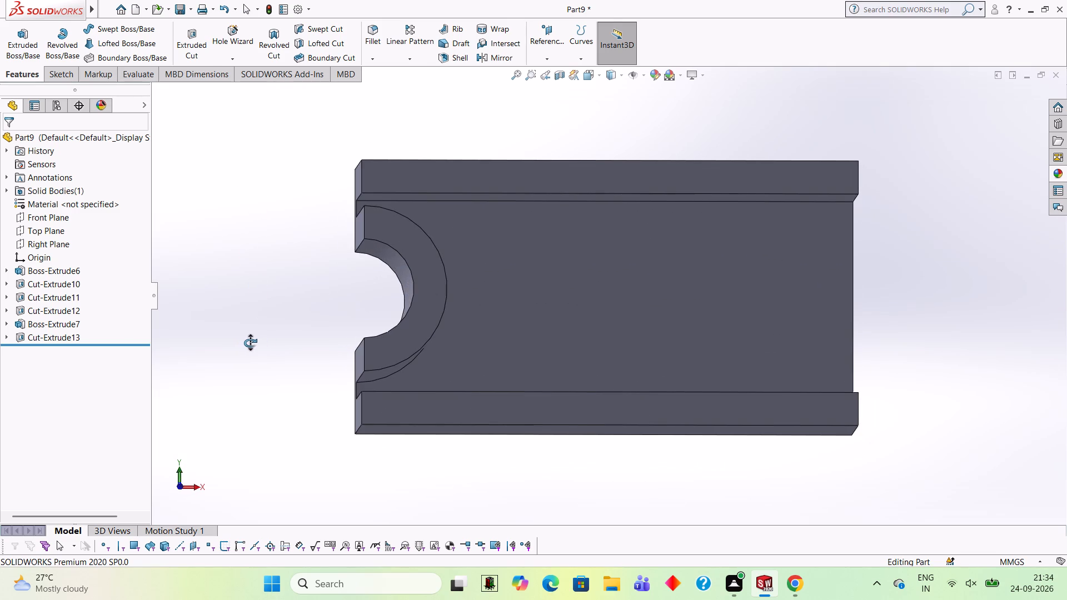
{"action": "middle_click_drag", "start_coordinate": [250, 343], "coordinate": [243, 203]}
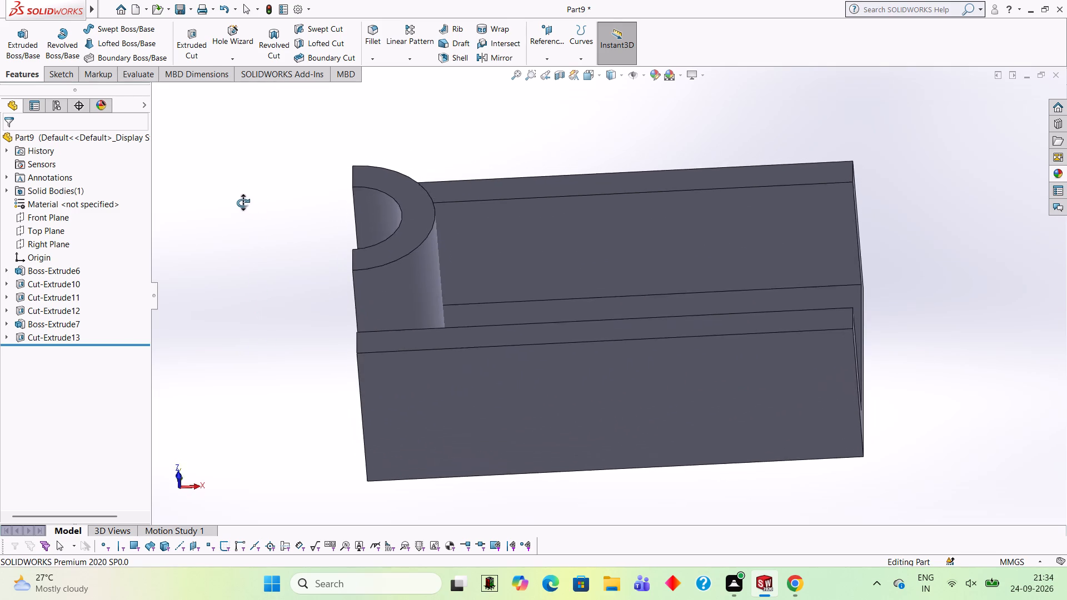
Start a new sketch on the block's long outer side face, viewed straight on.
{"action": "middle_click_drag", "start_coordinate": [243, 203], "coordinate": [251, 148]}
{"action": "middle_click_drag", "start_coordinate": [254, 244], "coordinate": [248, 171]}
{"action": "left_click", "coordinate": [637, 320]}
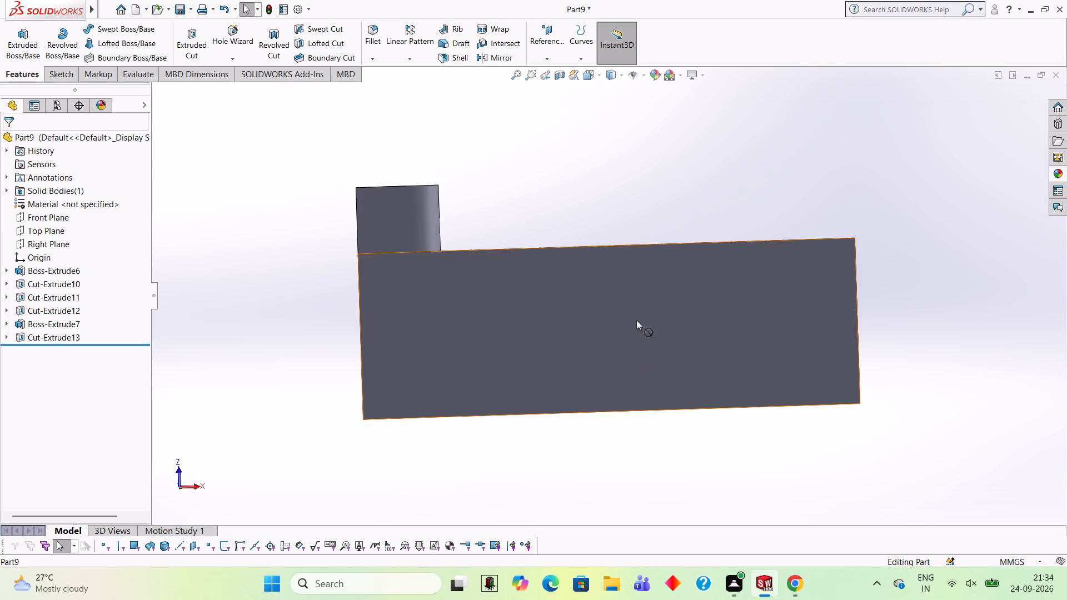
{"action": "left_click", "coordinate": [684, 290]}
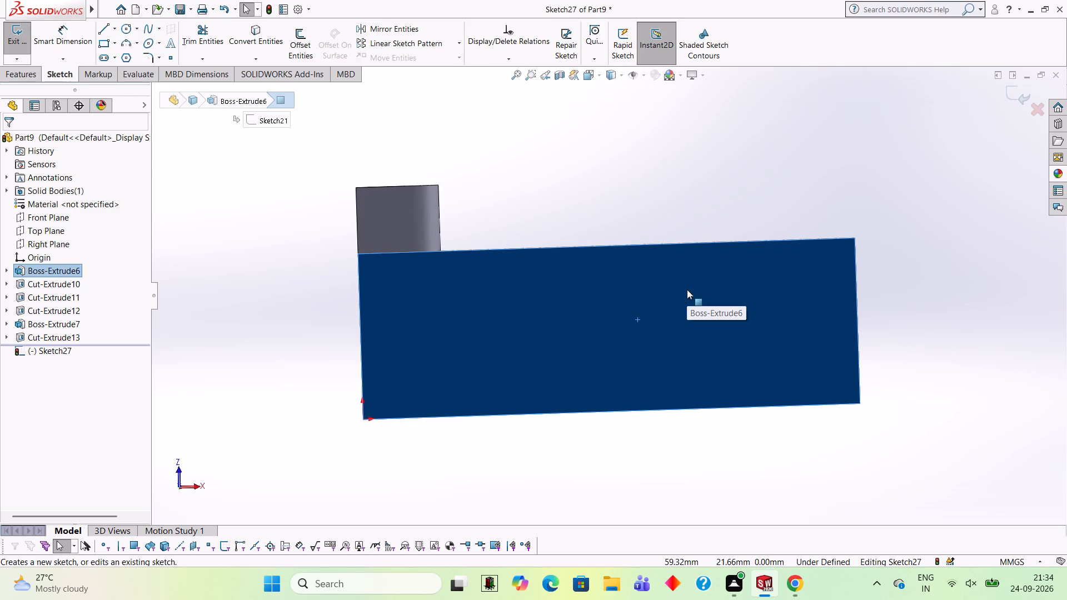
{"action": "key", "text": "ctrl+8"}
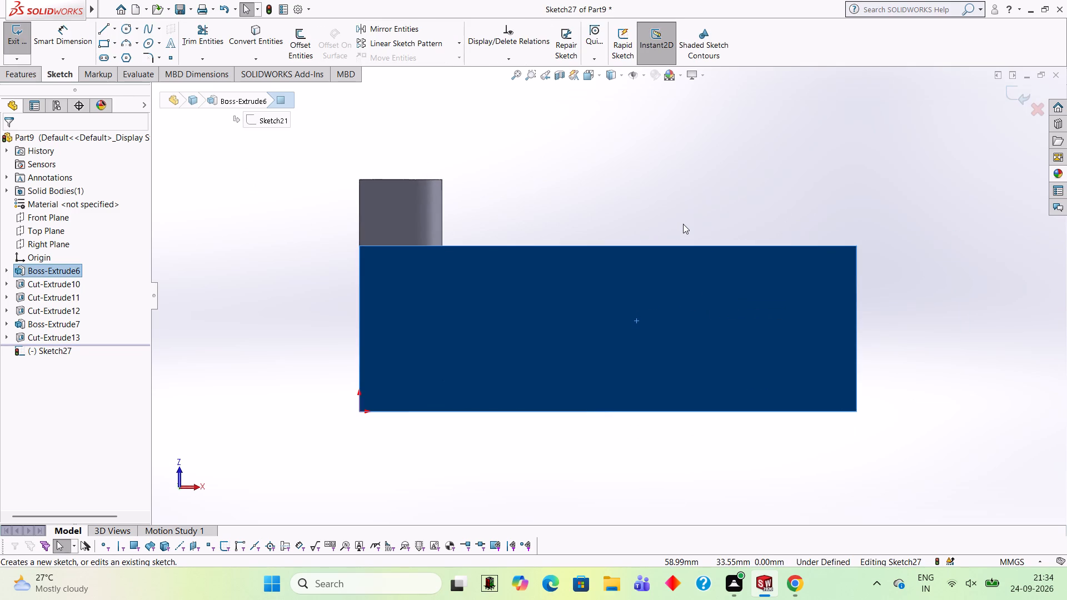
Sketch an 18 mm diameter circle on the side face, centred midway along its length and about 16 mm above the base edge.
{"action": "left_click", "coordinate": [123, 33]}
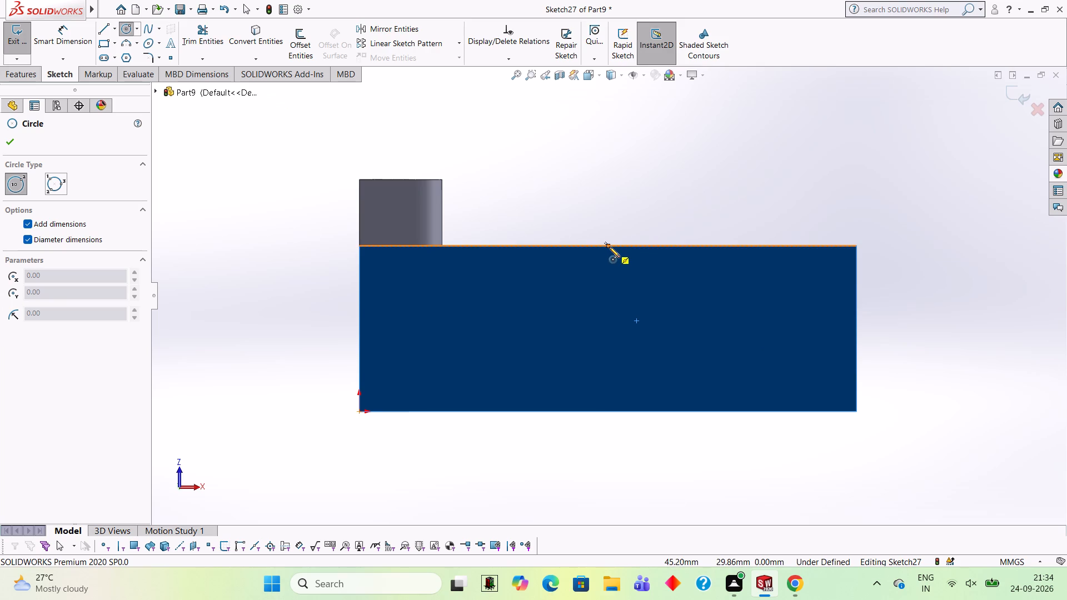
{"action": "left_click", "coordinate": [607, 323]}
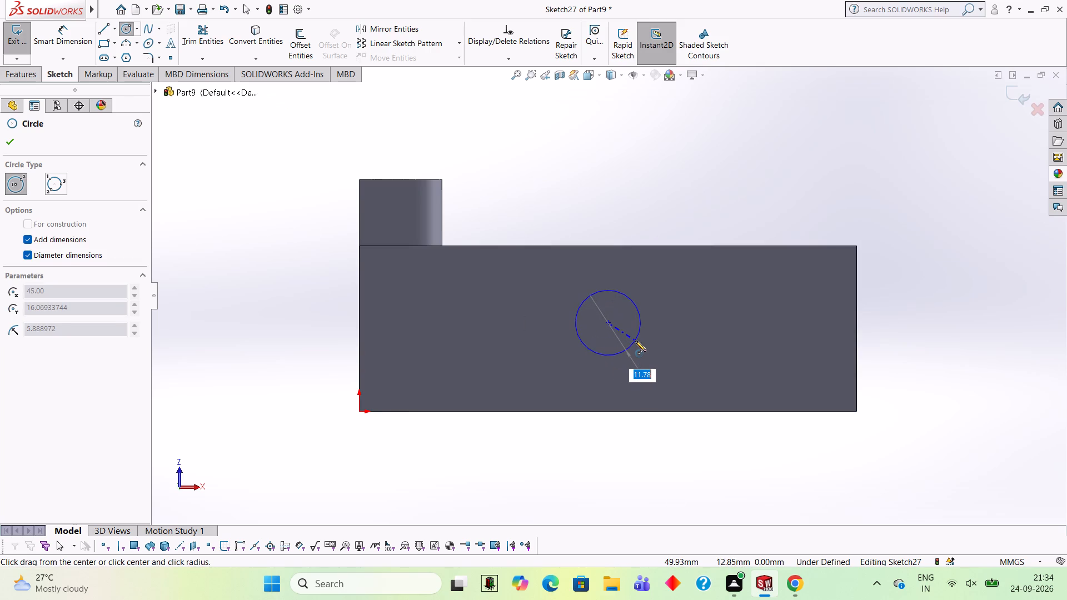
{"action": "type", "text": "18"}
{"action": "key", "text": "Return"}
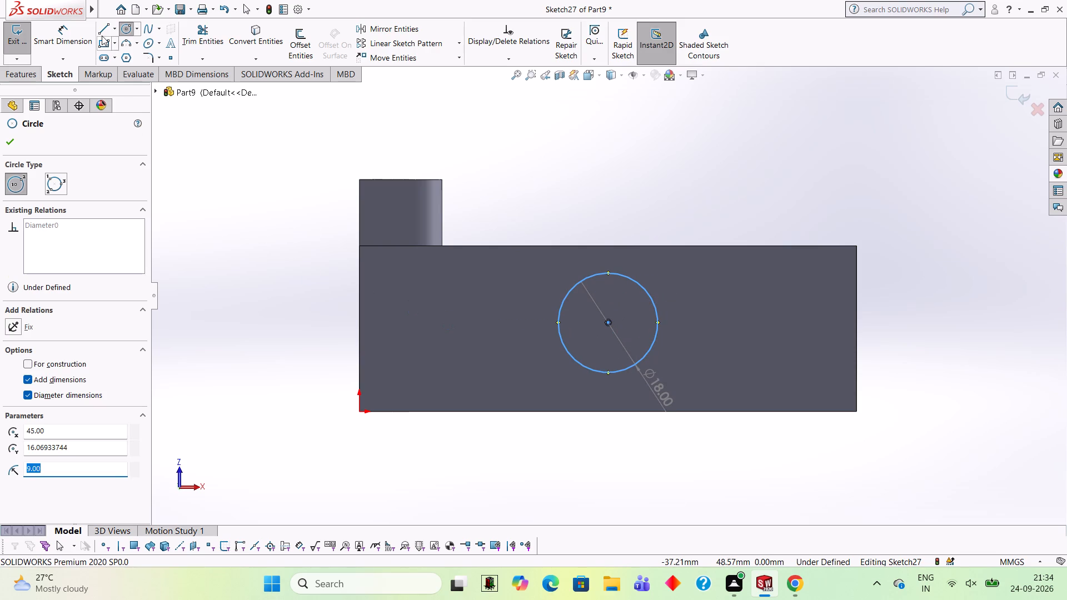
Dimension the circle's centre 13 mm below the side face's upper long edge.
{"action": "left_click", "coordinate": [74, 36]}
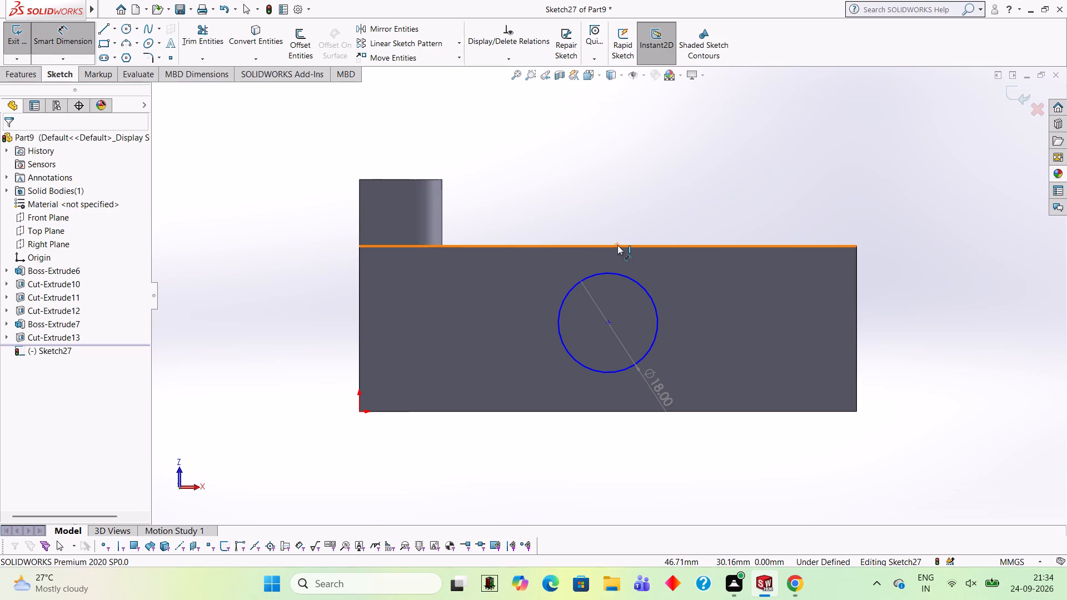
{"action": "left_click", "coordinate": [617, 245]}
{"action": "left_click", "coordinate": [607, 324]}
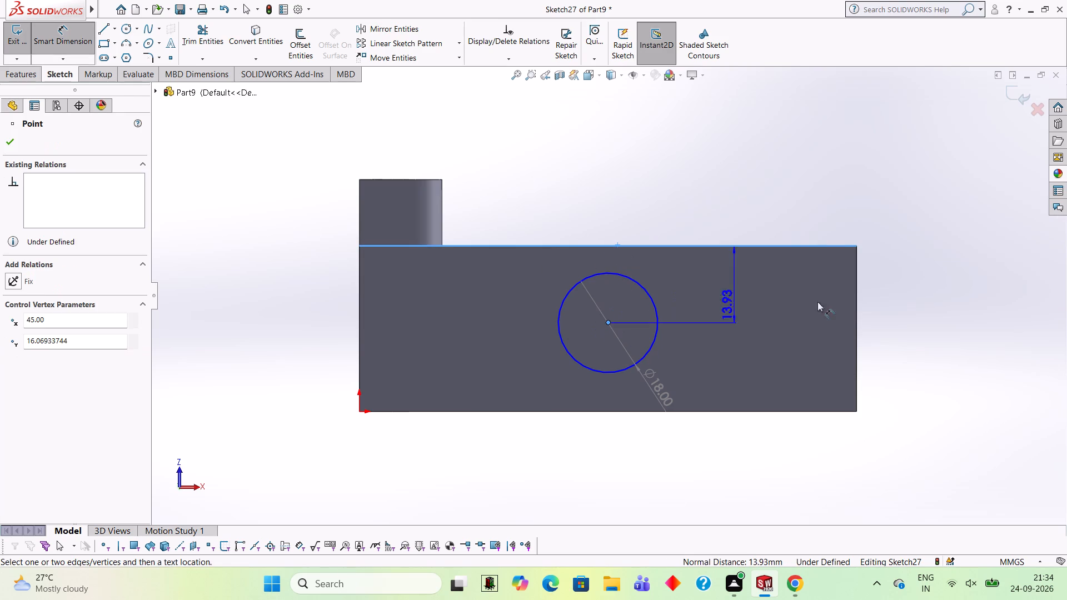
{"action": "left_click", "coordinate": [941, 274]}
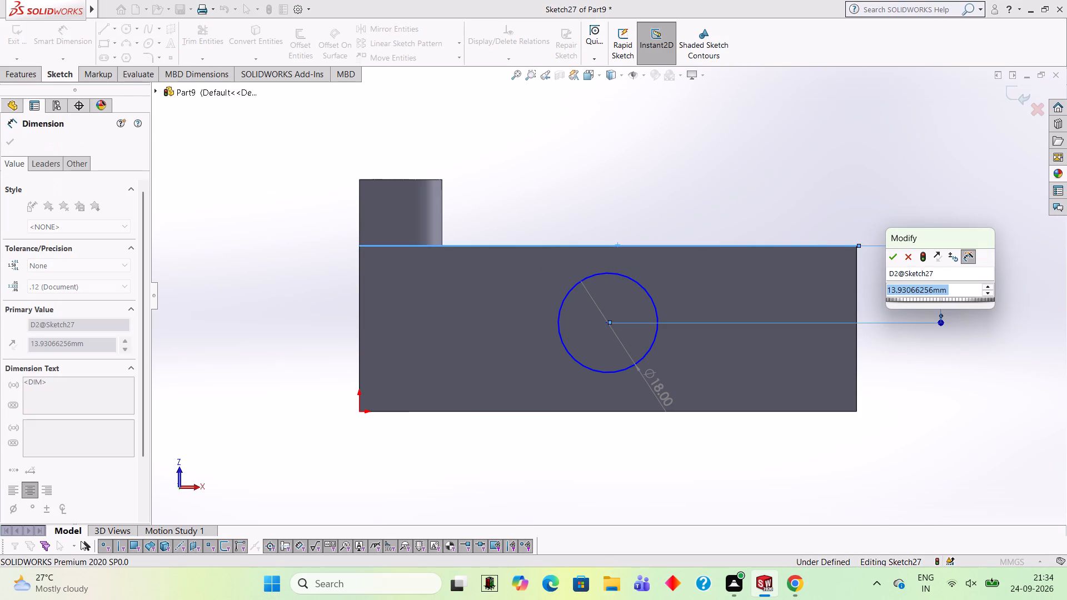
{"action": "type", "text": "13"}
{"action": "key", "text": "Return"}
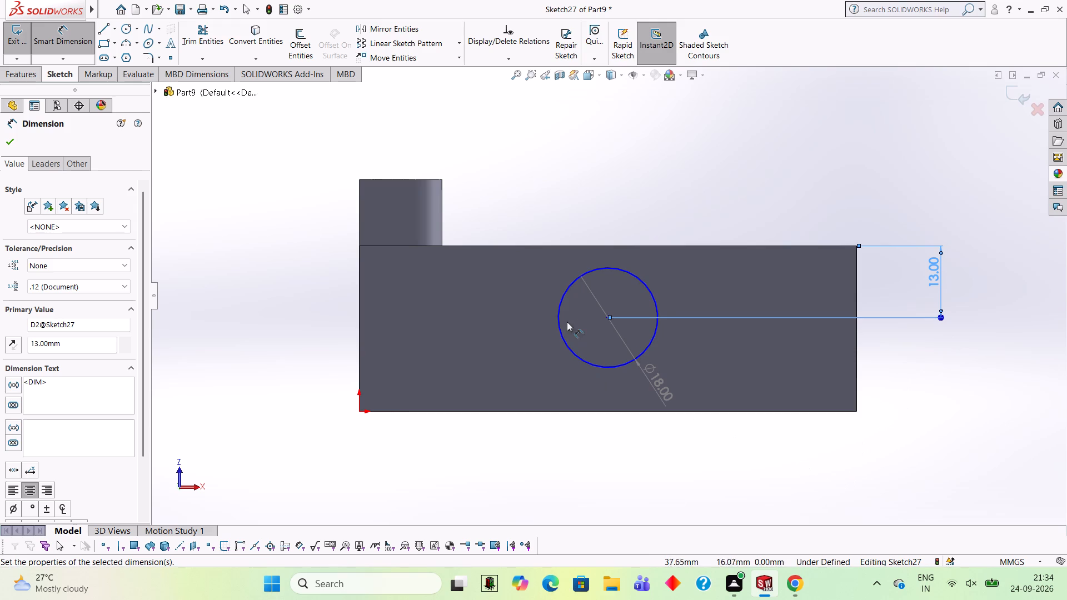
Dimension the horizontal distance from the circle's centre to the side face's end edge farthest from the boss.
{"action": "left_click", "coordinate": [607, 315]}
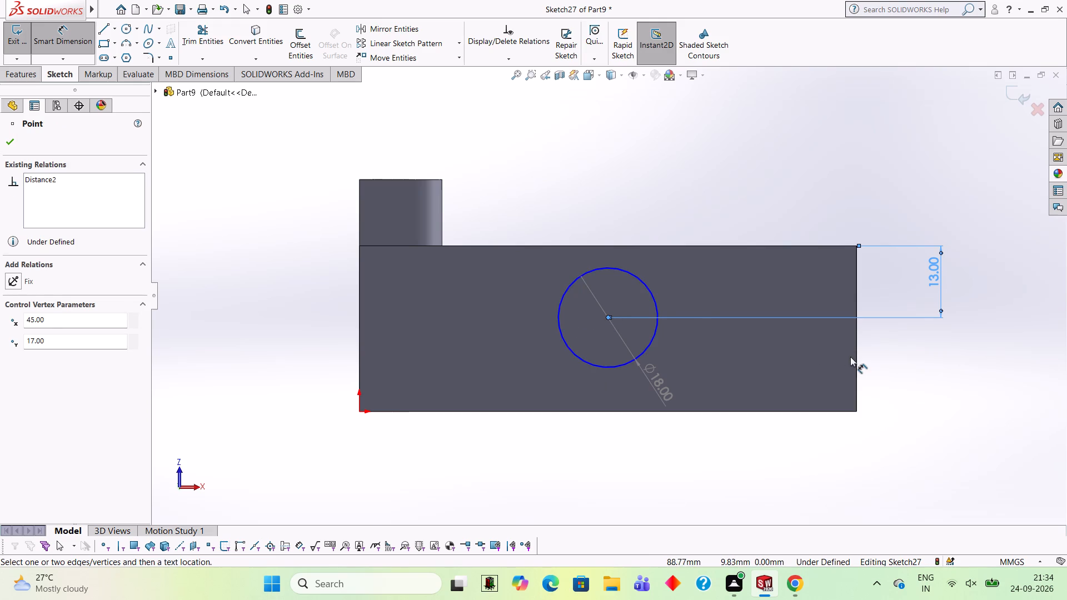
{"action": "left_click", "coordinate": [856, 357]}
{"action": "left_click", "coordinate": [740, 476]}
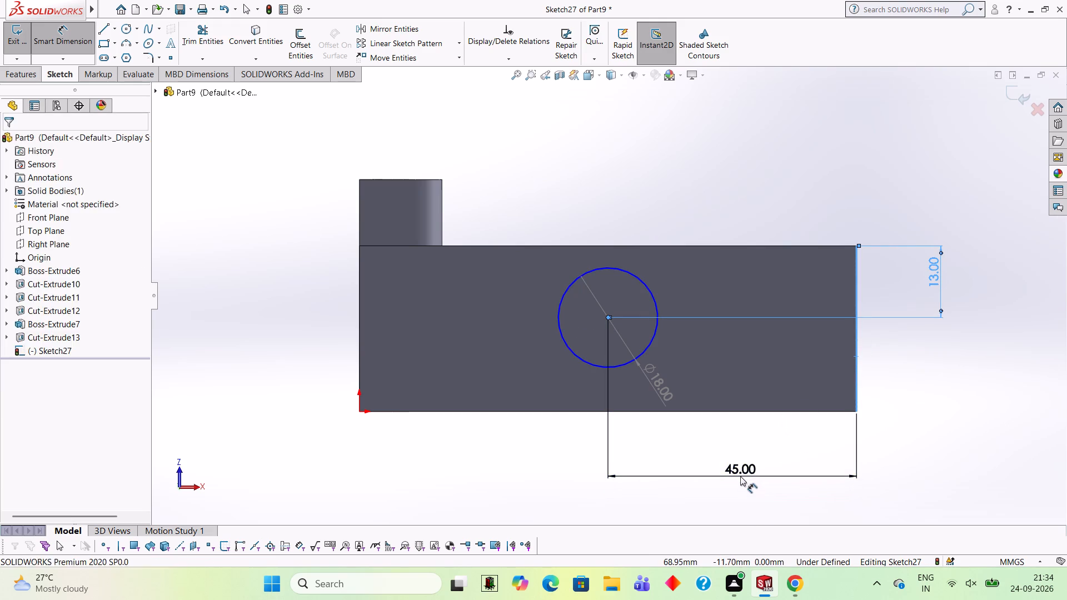
{"action": "left_click", "coordinate": [695, 460]}
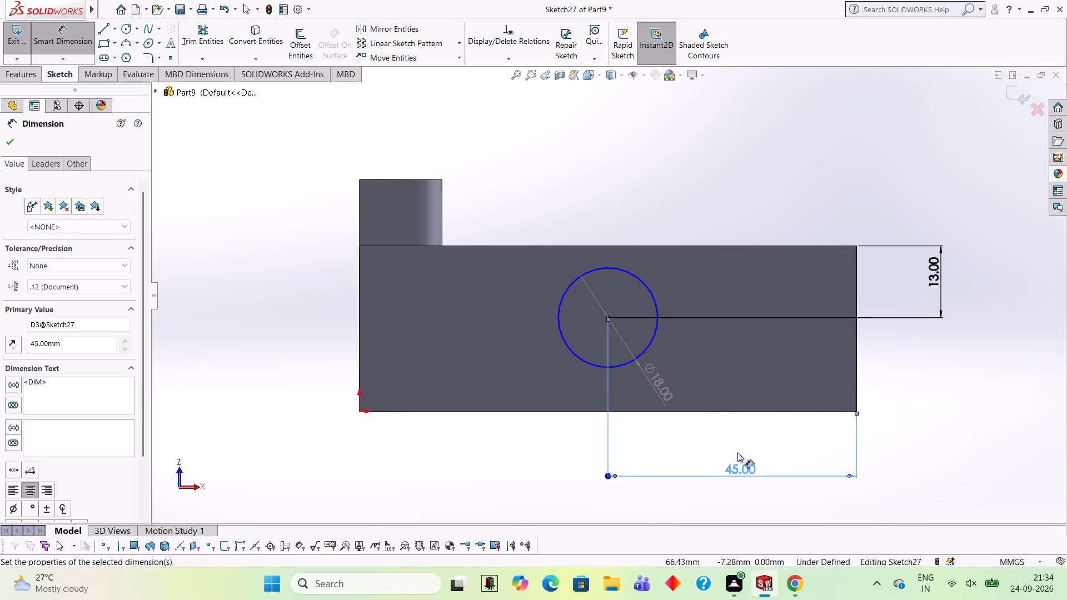
{"action": "left_click", "coordinate": [955, 369]}
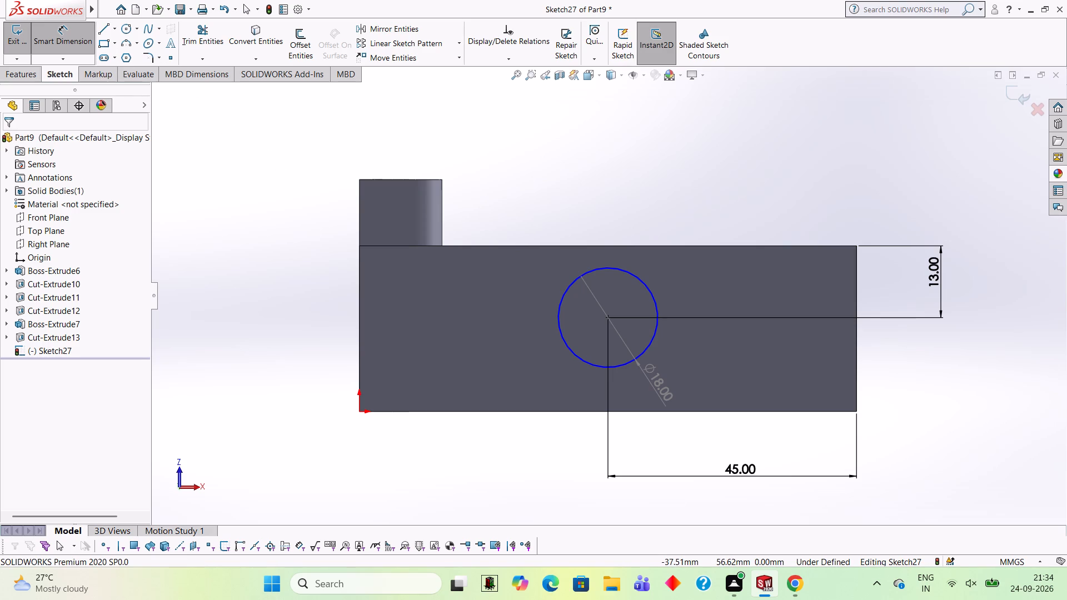
Cut-extrude the 18 mm circle into the side wall to a blind depth of 6 mm.
{"action": "left_click", "coordinate": [17, 74]}
{"action": "left_click", "coordinate": [195, 38]}
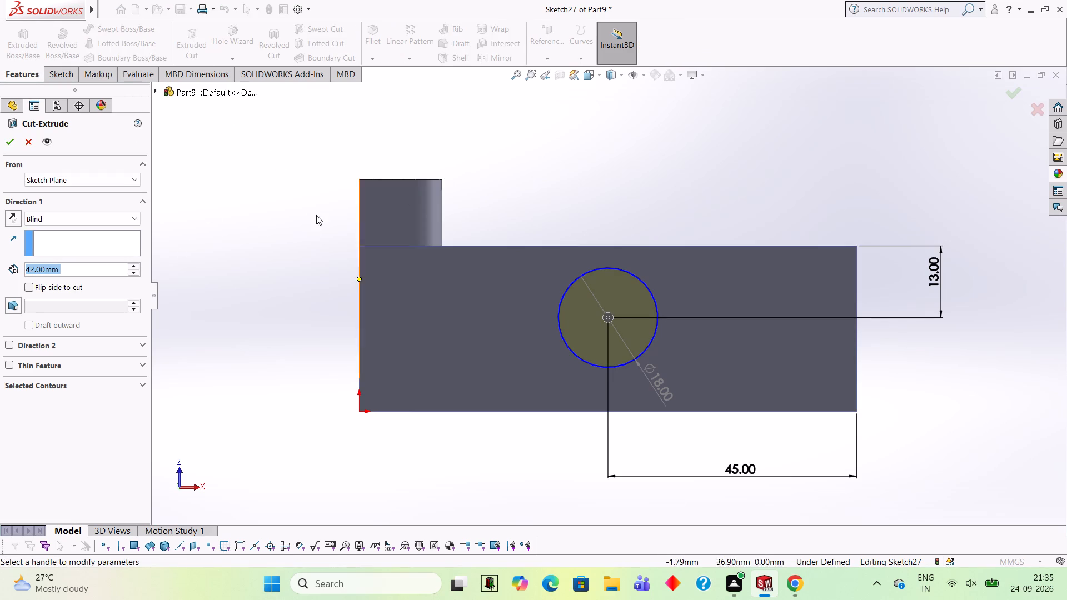
{"action": "key", "text": "6"}
{"action": "key", "text": "Return"}
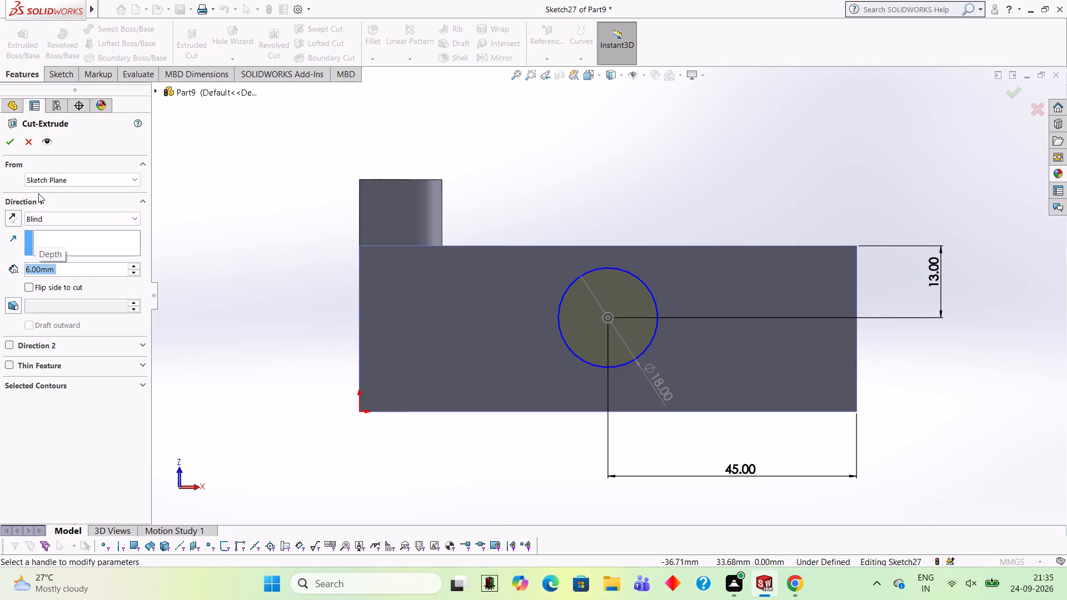
{"action": "left_click", "coordinate": [11, 144]}
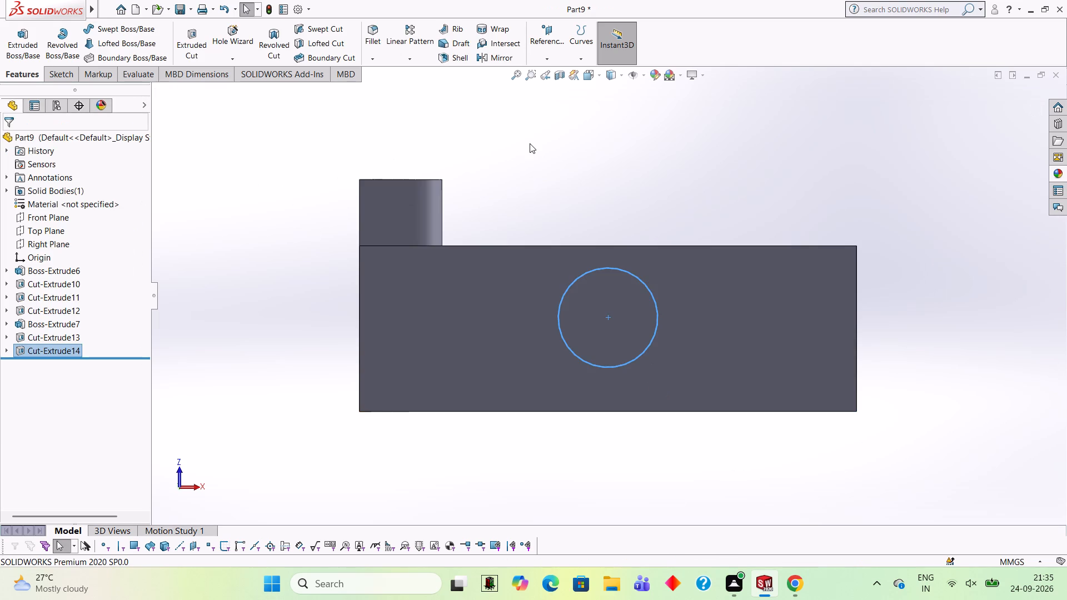
Sketch an 18 mm diameter circle on the opposite side face, centred midway along its length and about 13 mm from the base edge.
{"action": "left_click", "coordinate": [530, 143]}
{"action": "middle_click_drag", "start_coordinate": [530, 157], "coordinate": [547, 333]}
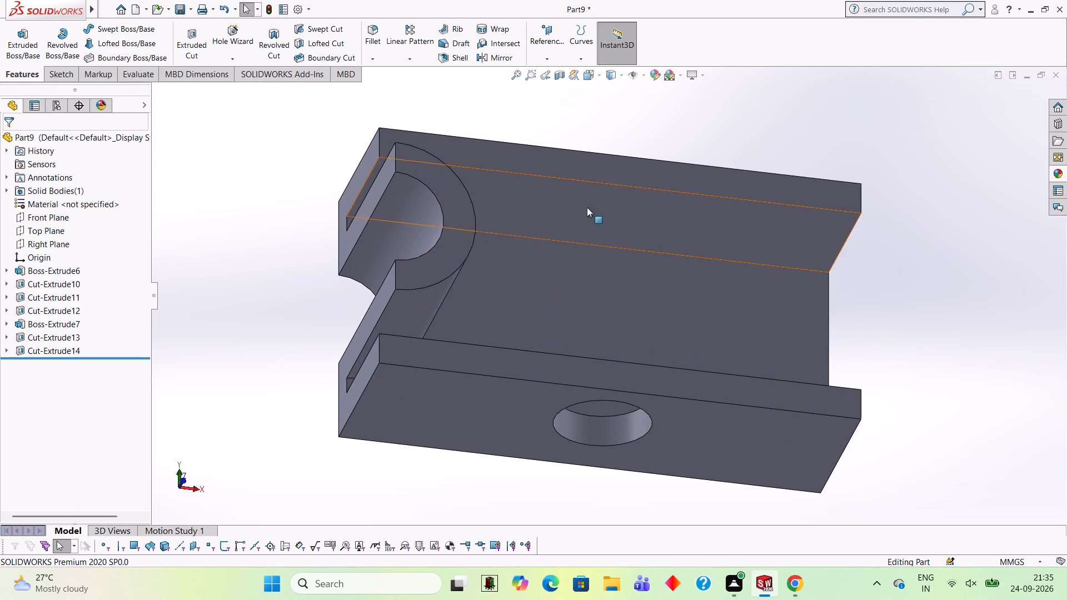
{"action": "middle_click_drag", "start_coordinate": [599, 212], "coordinate": [584, 451]}
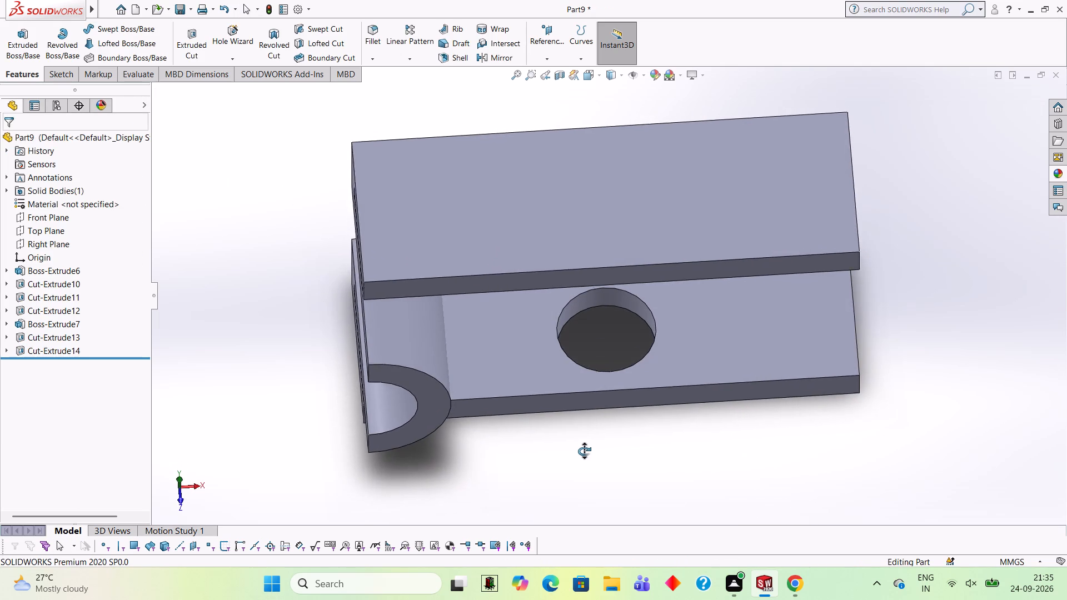
{"action": "middle_click_drag", "start_coordinate": [584, 451], "coordinate": [576, 466]}
{"action": "left_click", "coordinate": [616, 199]}
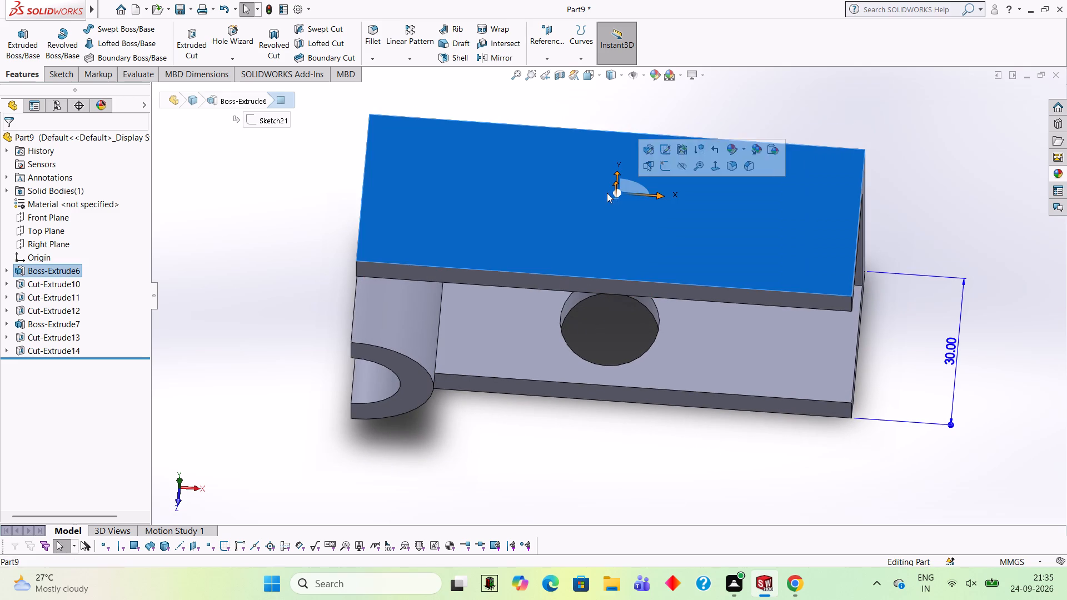
{"action": "left_click", "coordinate": [663, 169]}
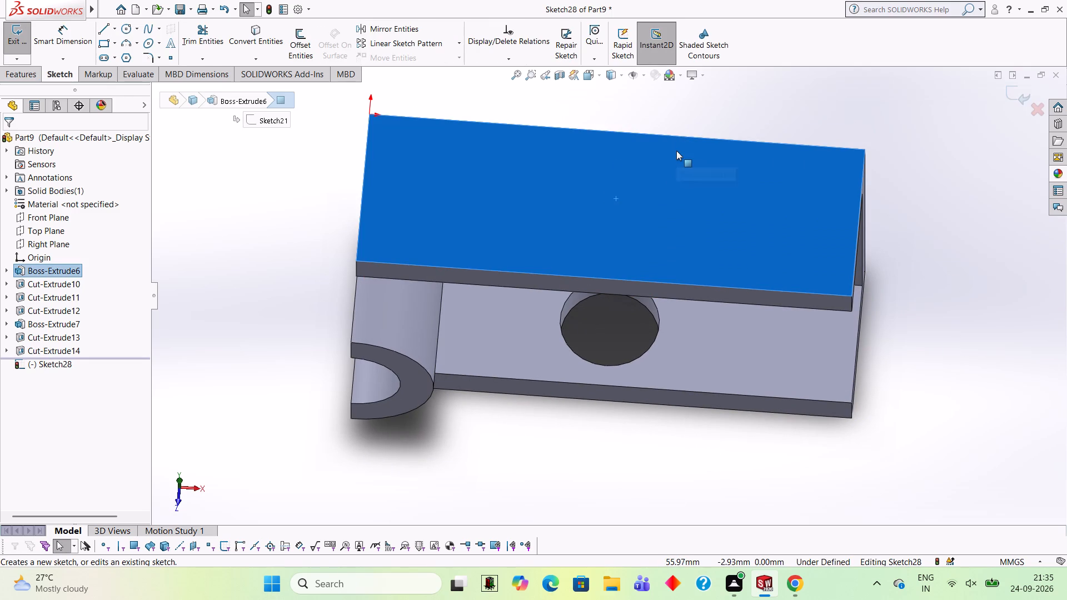
{"action": "key", "text": "ctrl+8"}
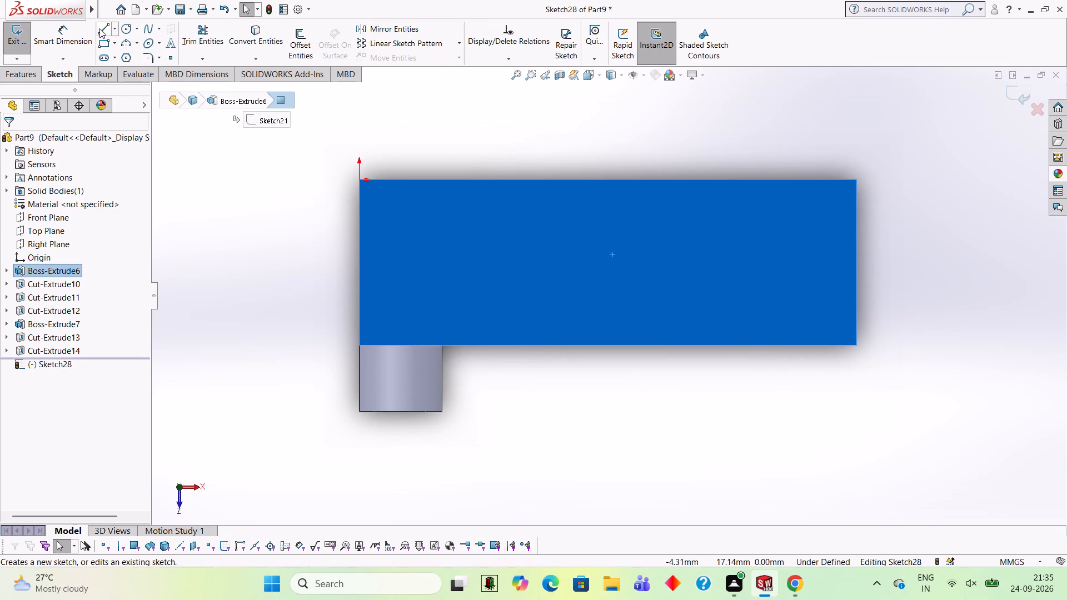
{"action": "left_click", "coordinate": [124, 35]}
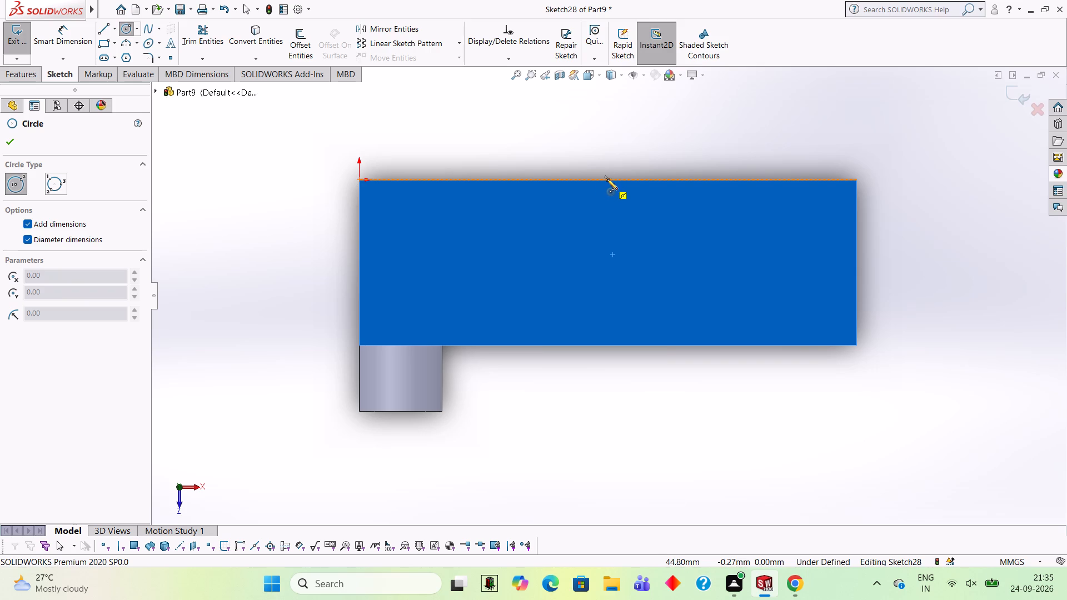
{"action": "left_click", "coordinate": [610, 253]}
{"action": "type", "text": "18"}
{"action": "key", "text": "Return"}
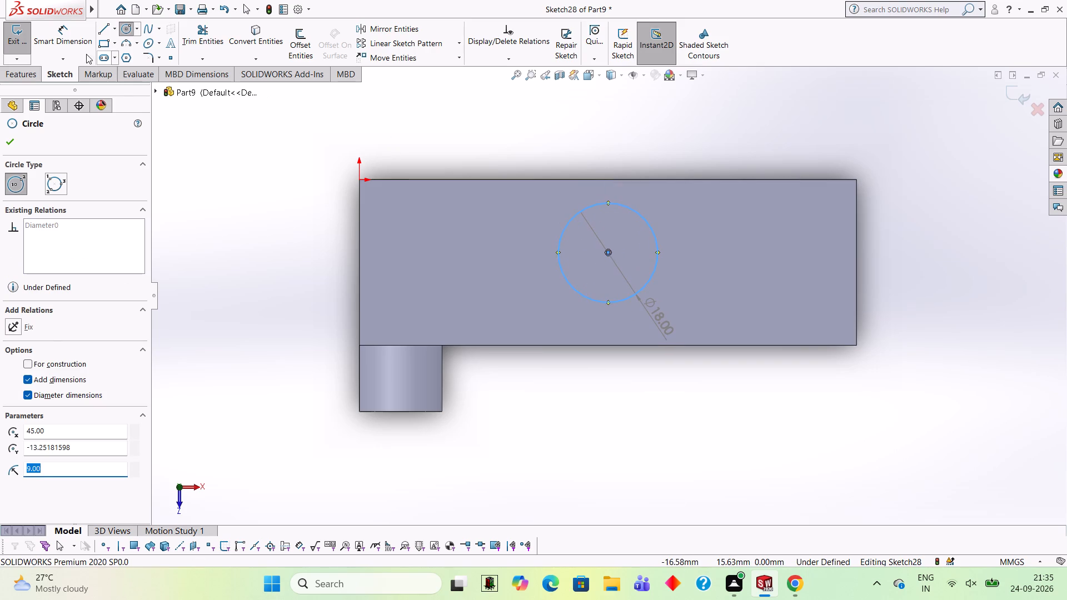
Dimension the circle's centre 13 mm from the side face's long base edge, opposite the protruding boss.
{"action": "left_click", "coordinate": [76, 43]}
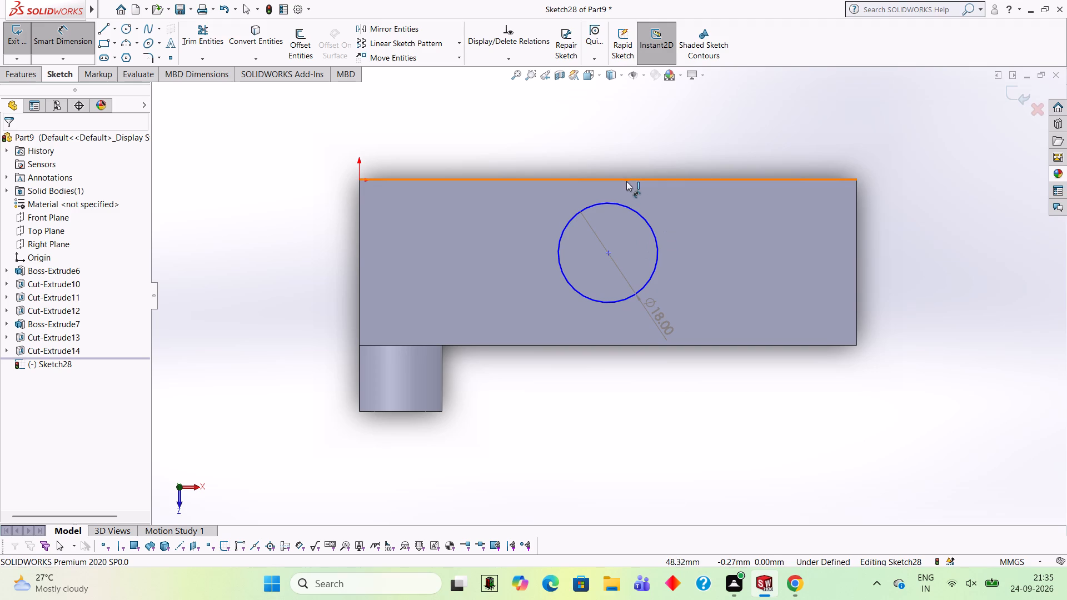
{"action": "left_click", "coordinate": [626, 181]}
{"action": "left_click", "coordinate": [606, 252]}
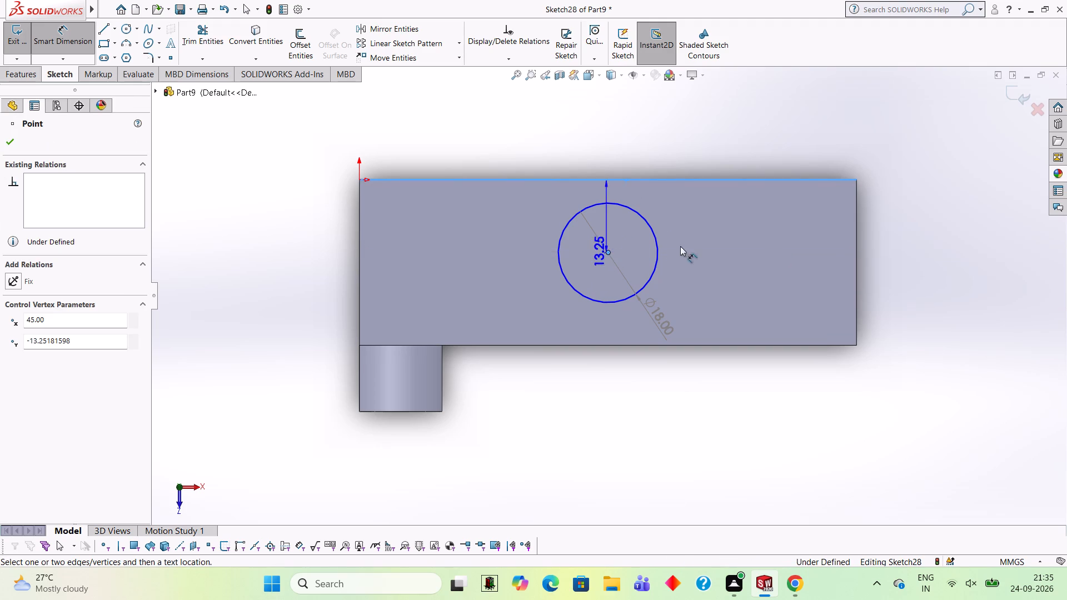
{"action": "left_click", "coordinate": [904, 212]}
{"action": "type", "text": "13"}
{"action": "key", "text": "Return"}
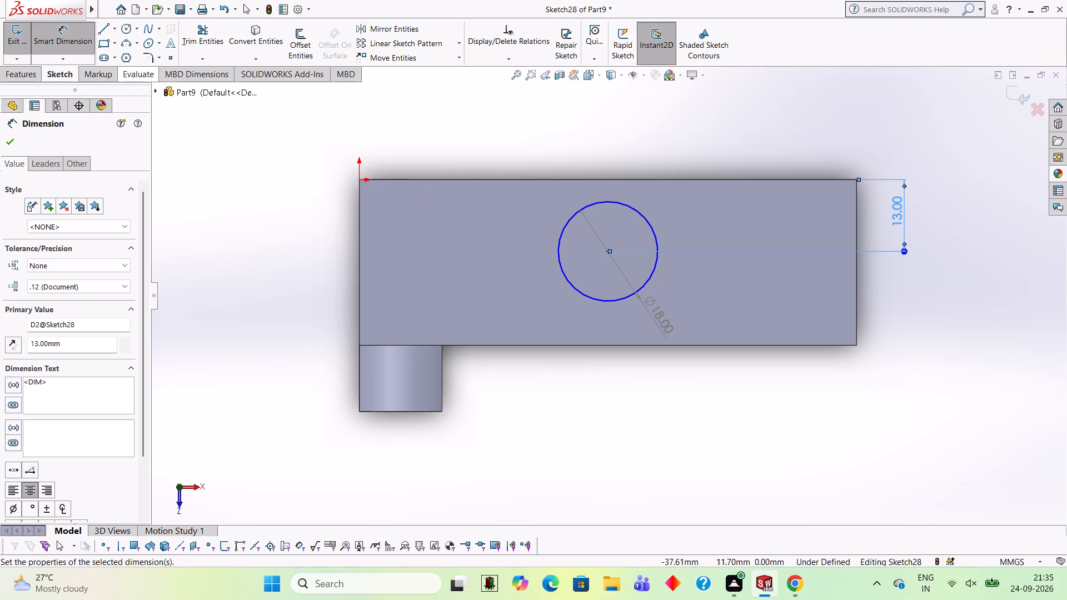
Cut-extrude the 18 mm circle into this side wall to a blind depth of 6 mm.
{"action": "left_click", "coordinate": [28, 73]}
{"action": "left_click", "coordinate": [190, 49]}
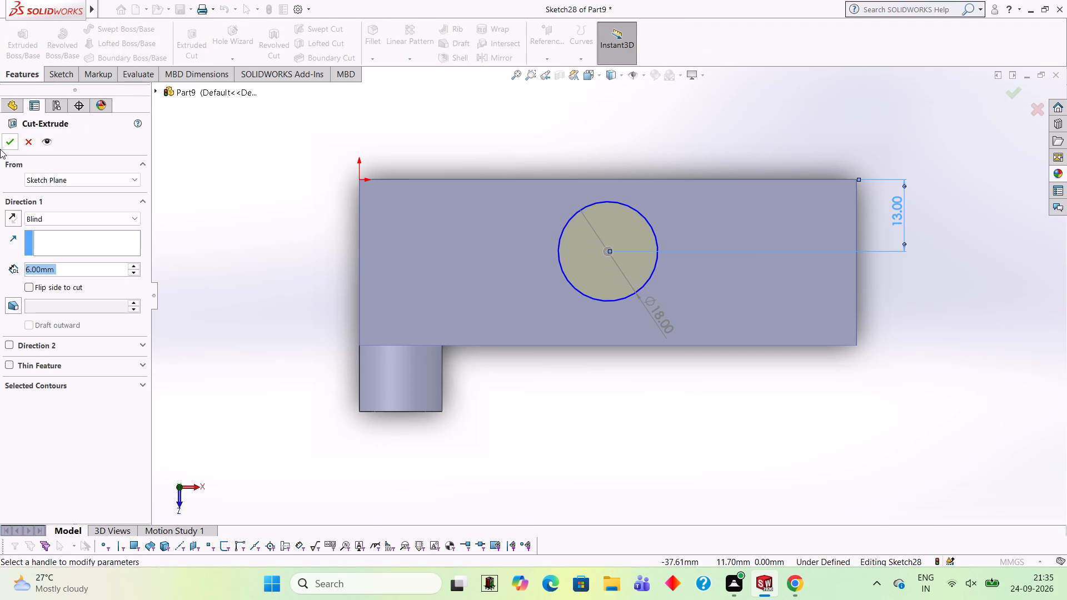
{"action": "left_click", "coordinate": [5, 147]}
{"action": "left_click", "coordinate": [170, 204]}
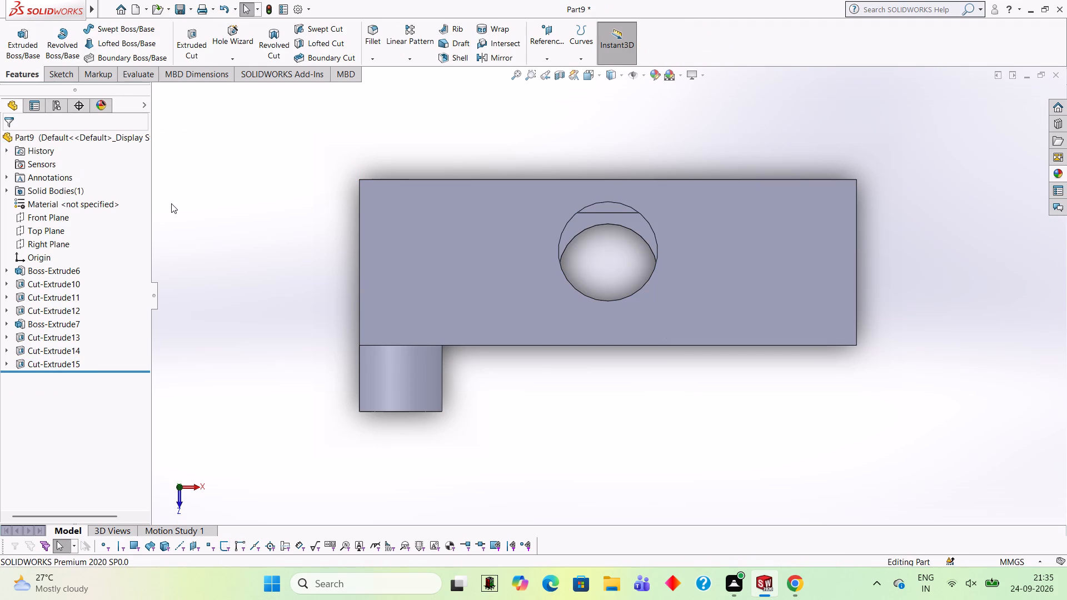
Sketch a 27 x 22 mm open rectangle on the channel floor, starting with an 11 mm line from the midpoint of the end edge opposite the boss.
{"action": "middle_click_drag", "start_coordinate": [689, 451], "coordinate": [686, 195]}
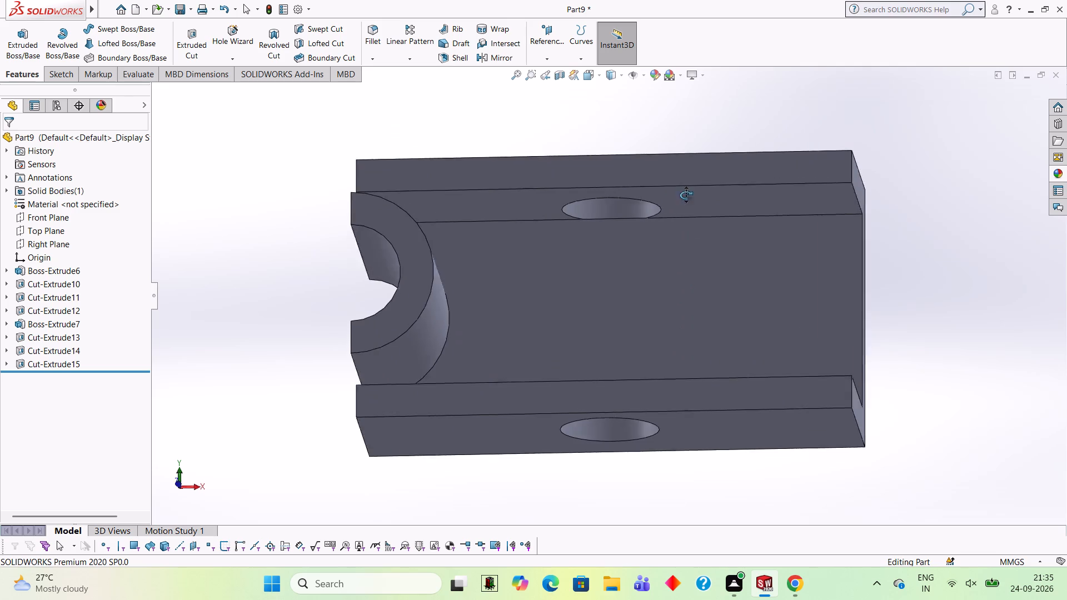
{"action": "middle_click_drag", "start_coordinate": [686, 195], "coordinate": [693, 199]}
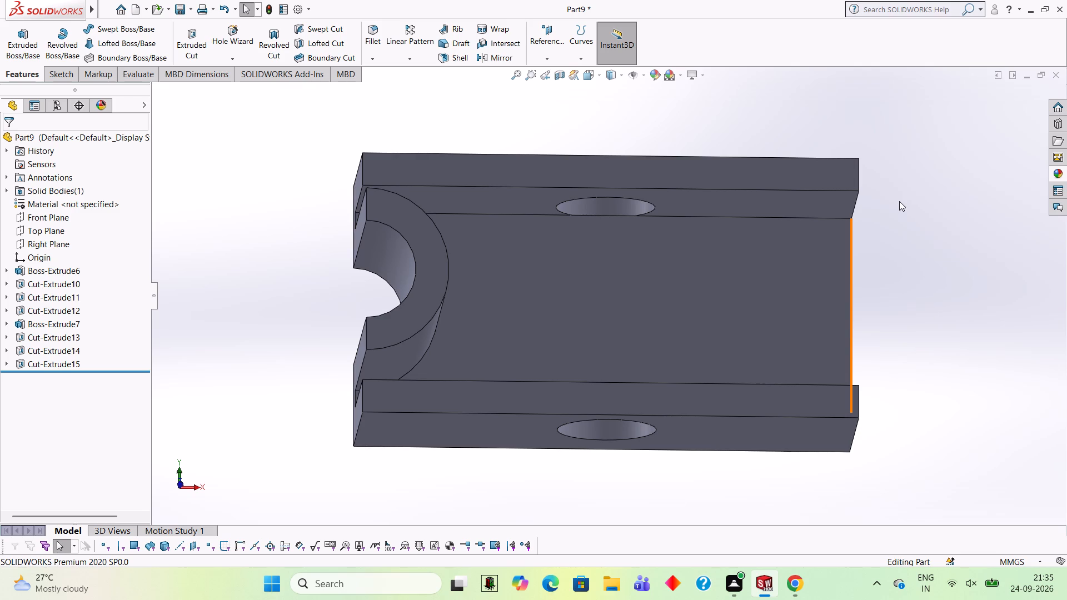
{"action": "middle_click_drag", "start_coordinate": [900, 201], "coordinate": [896, 238]}
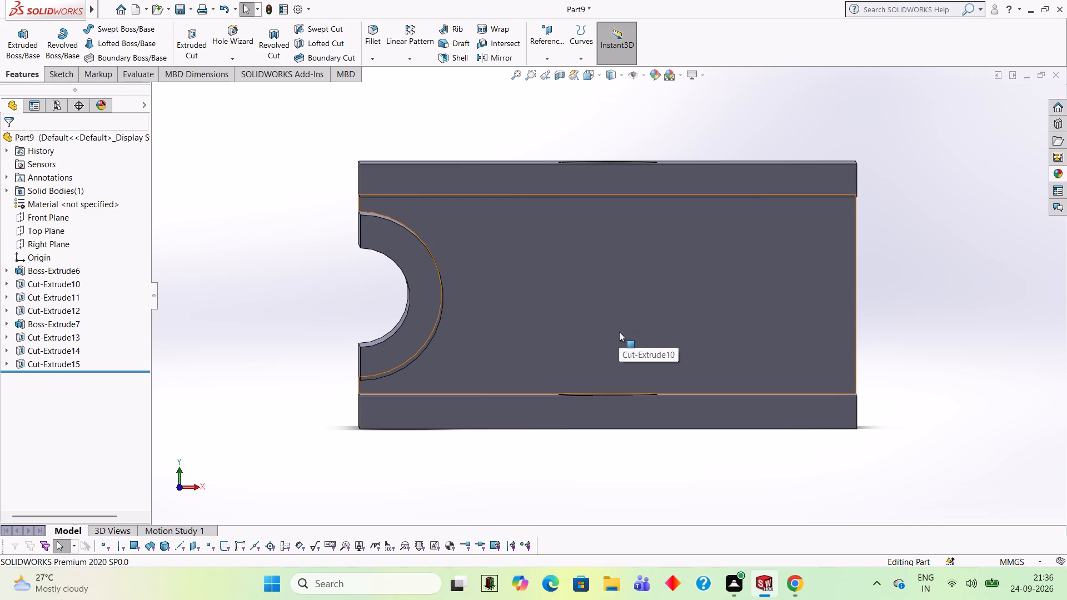
{"action": "left_click", "coordinate": [633, 294]}
{"action": "left_click", "coordinate": [685, 259]}
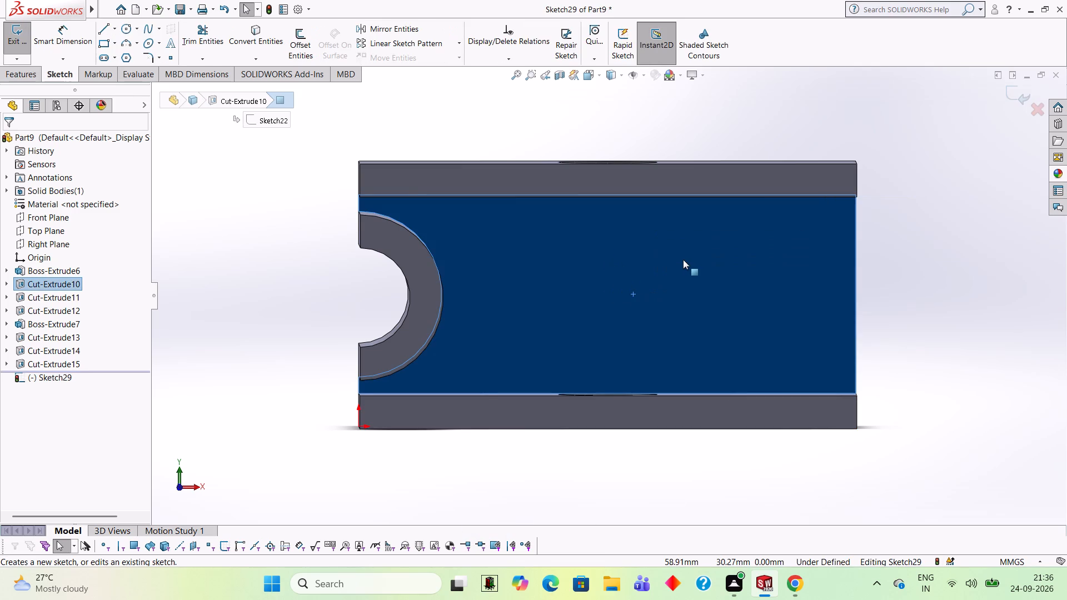
{"action": "key", "text": "ctrl+8"}
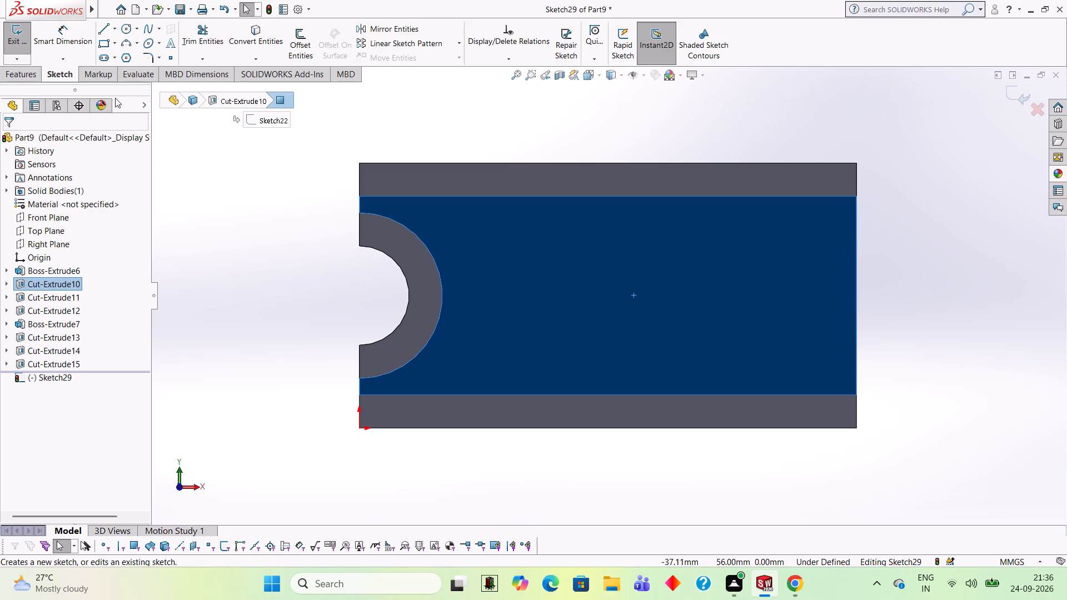
{"action": "left_click", "coordinate": [103, 29]}
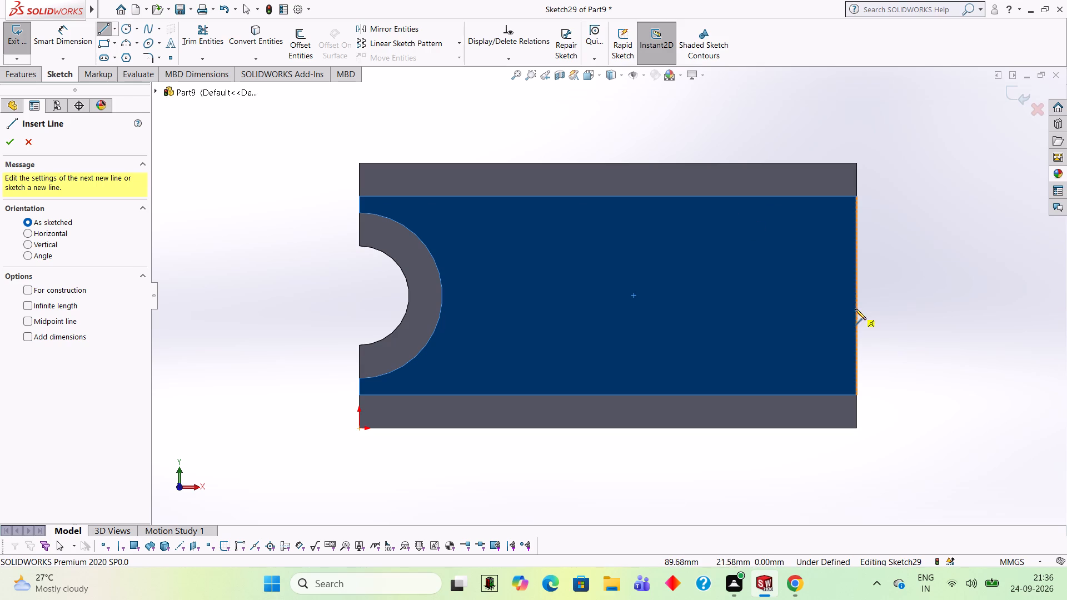
{"action": "left_click", "coordinate": [856, 294]}
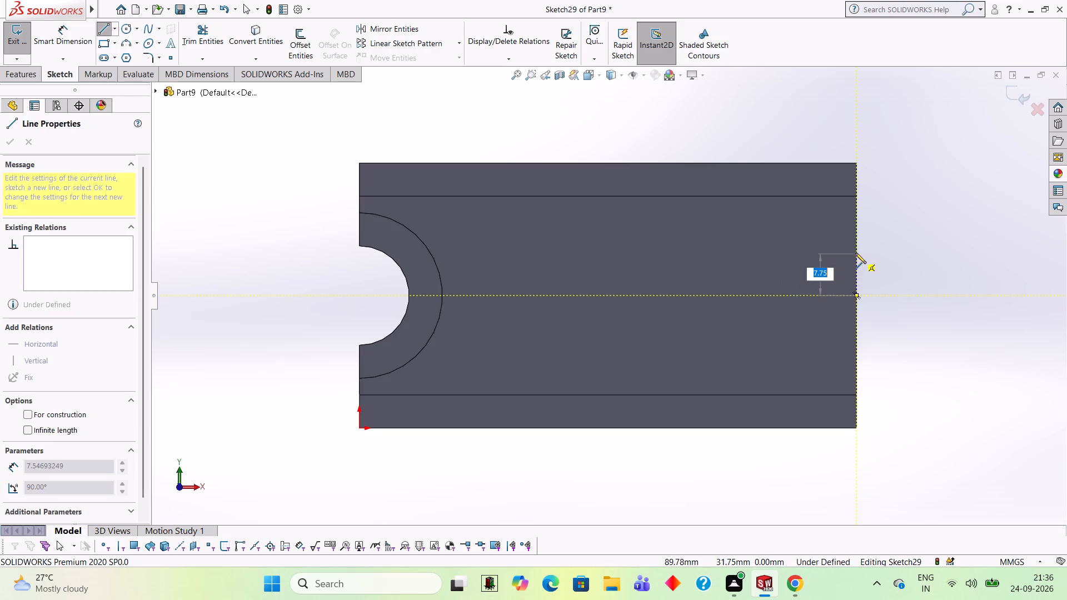
{"action": "type", "text": "11"}
{"action": "key", "text": "Return"}
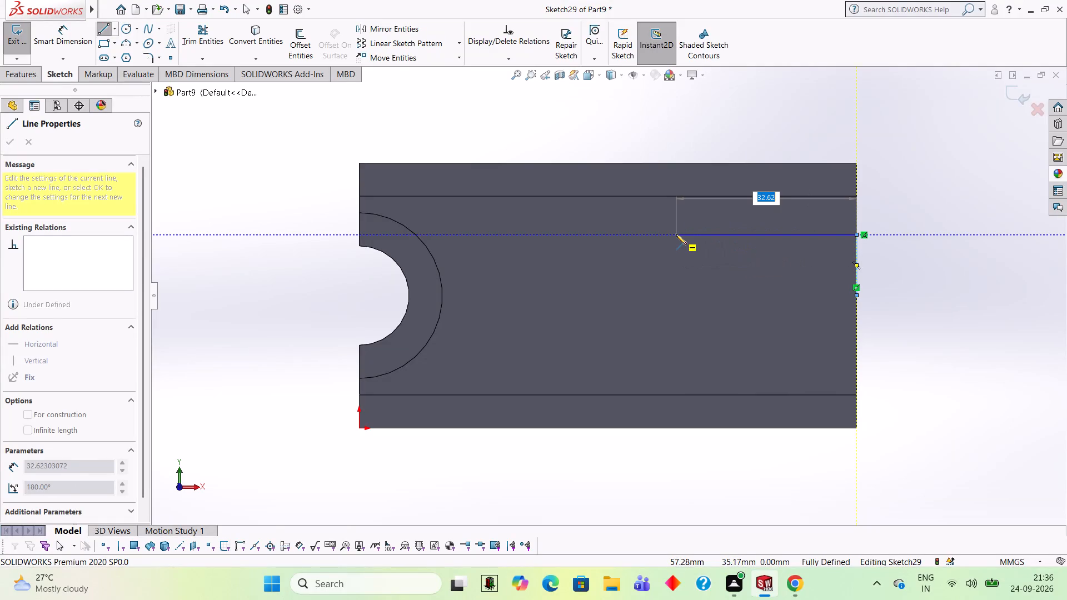
{"action": "type", "text": "27"}
{"action": "key", "text": "Return"}
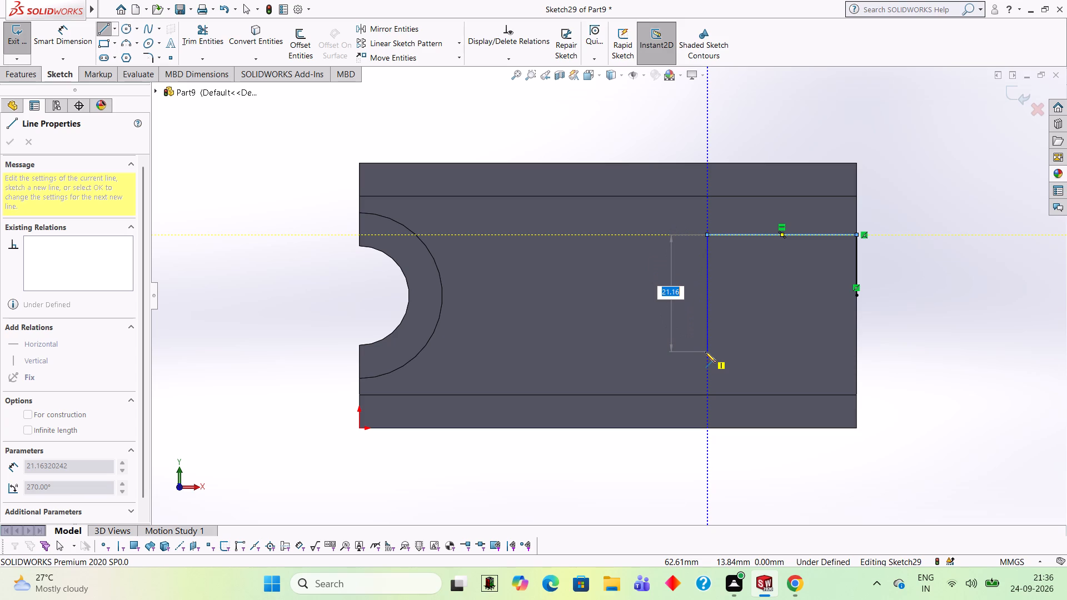
{"action": "type", "text": "22"}
{"action": "key", "text": "Return"}
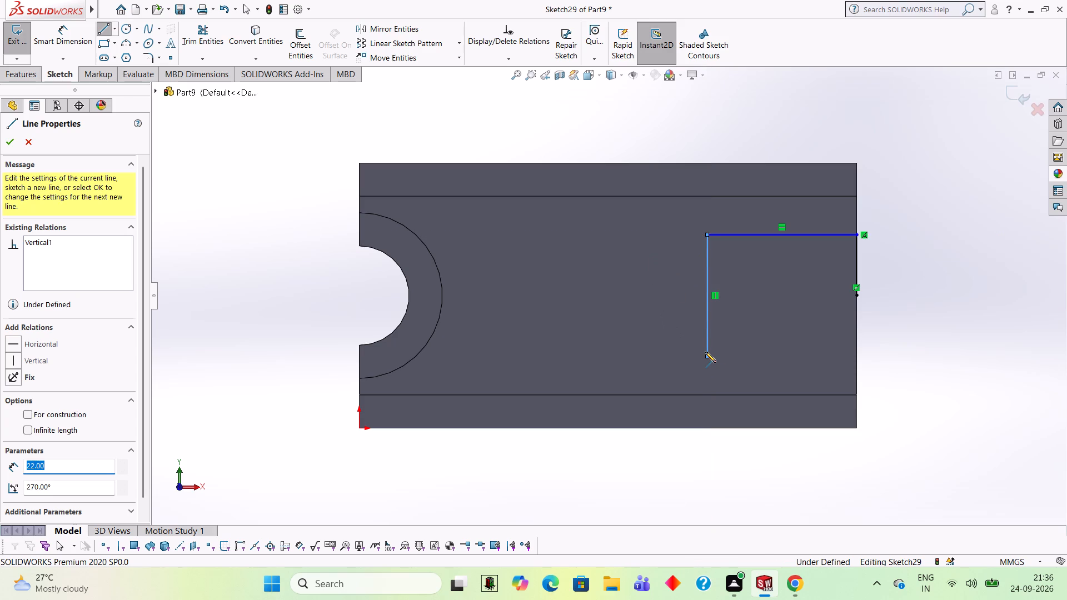
{"action": "left_click", "coordinate": [857, 356]}
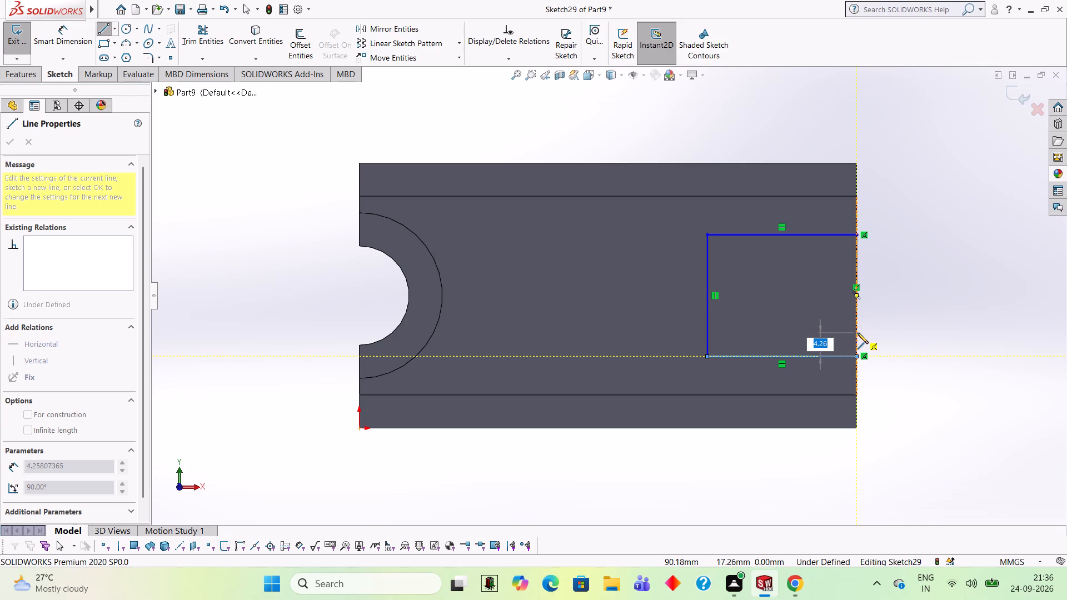
{"action": "key", "text": "Escape"}
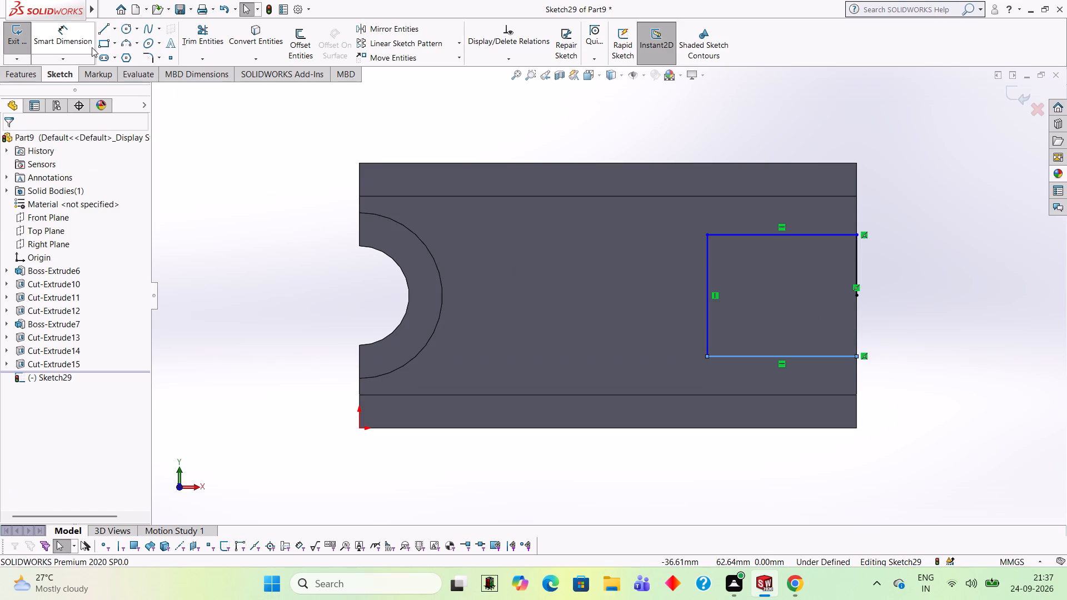
Trim away the 11 mm line lying on the channel floor's end edge.
{"action": "left_click", "coordinate": [211, 28]}
{"action": "left_click", "coordinate": [857, 257]}
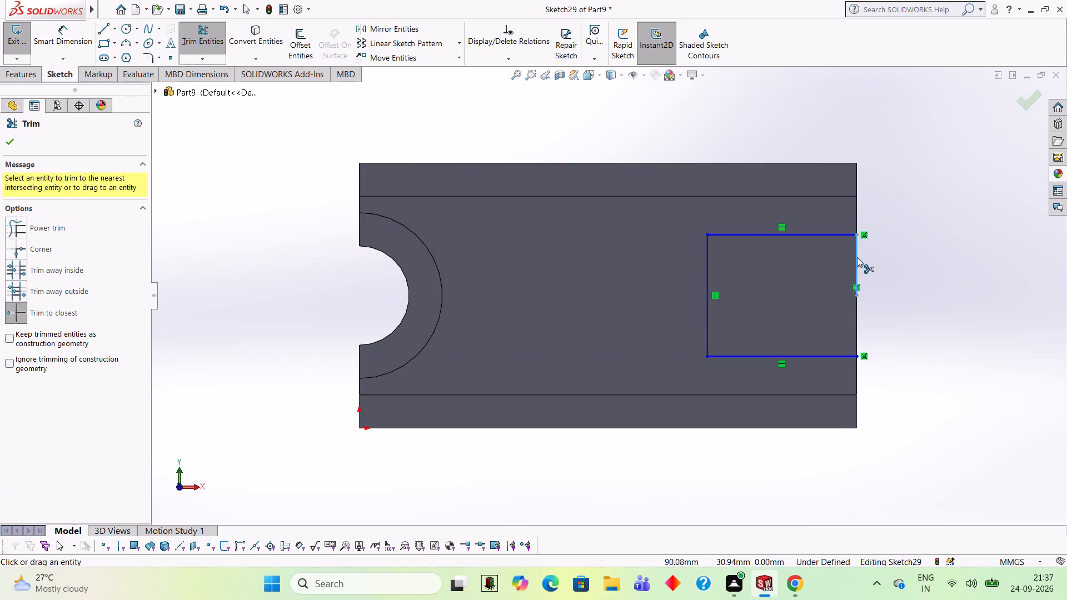
Inside the rectangle, draw a 5 mm line along the end edge from its midpoint and a 21 mm horizontal line inward from it.
{"action": "left_click", "coordinate": [102, 31]}
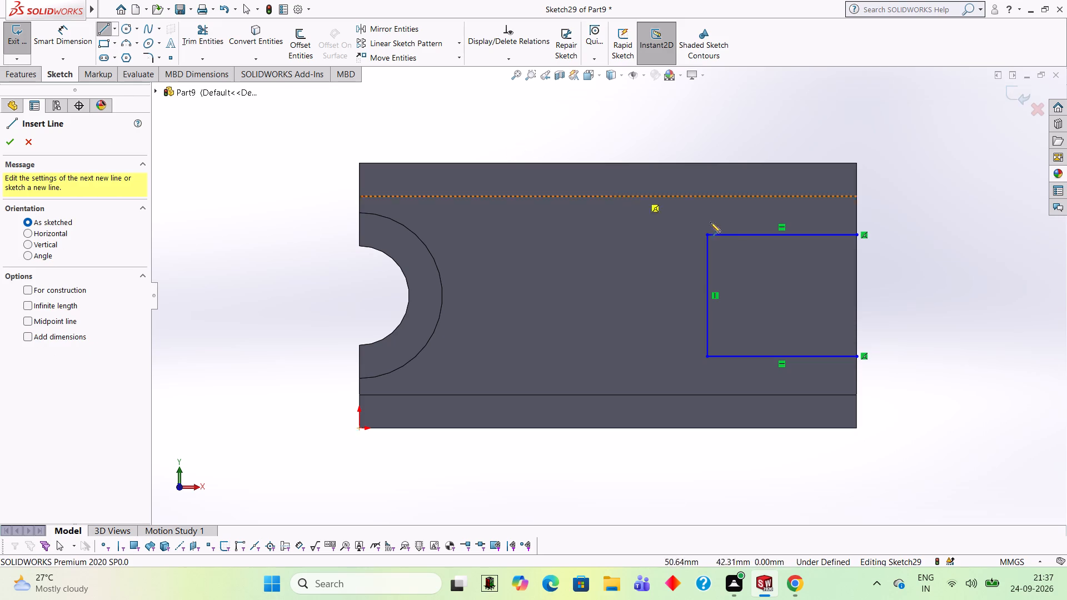
{"action": "left_click", "coordinate": [856, 295]}
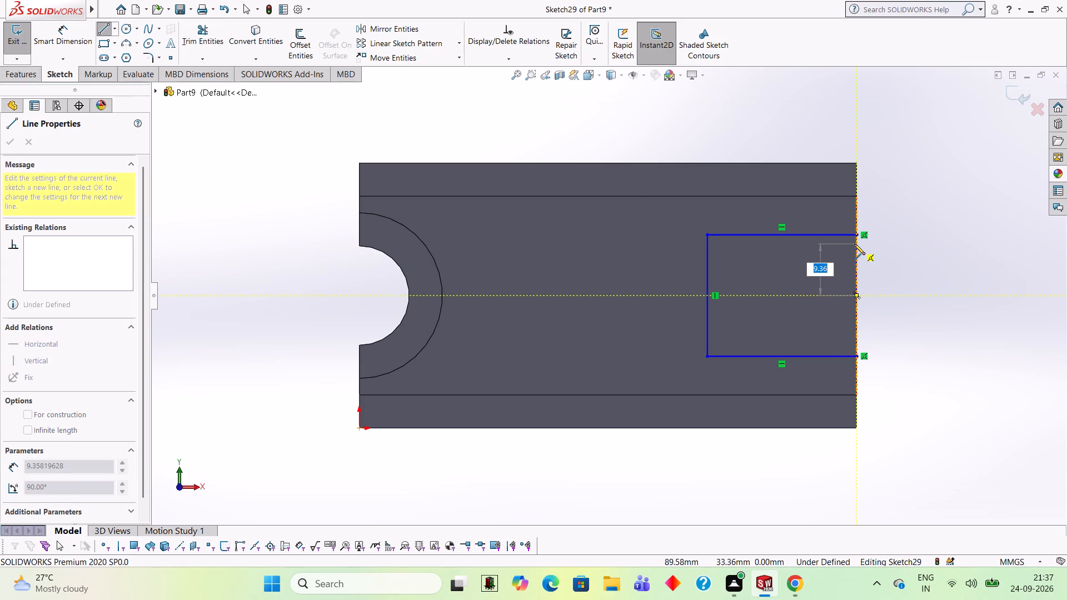
{"action": "key", "text": "5"}
{"action": "key", "text": "Return"}
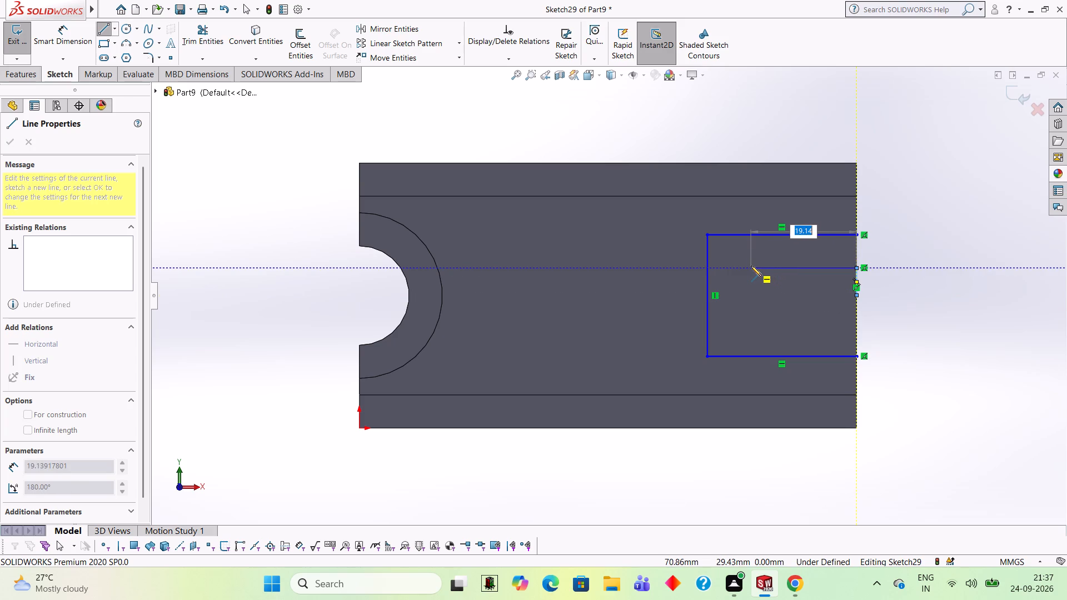
{"action": "key", "text": "2"}
{"action": "key", "text": "1"}
{"action": "key", "text": "Return"}
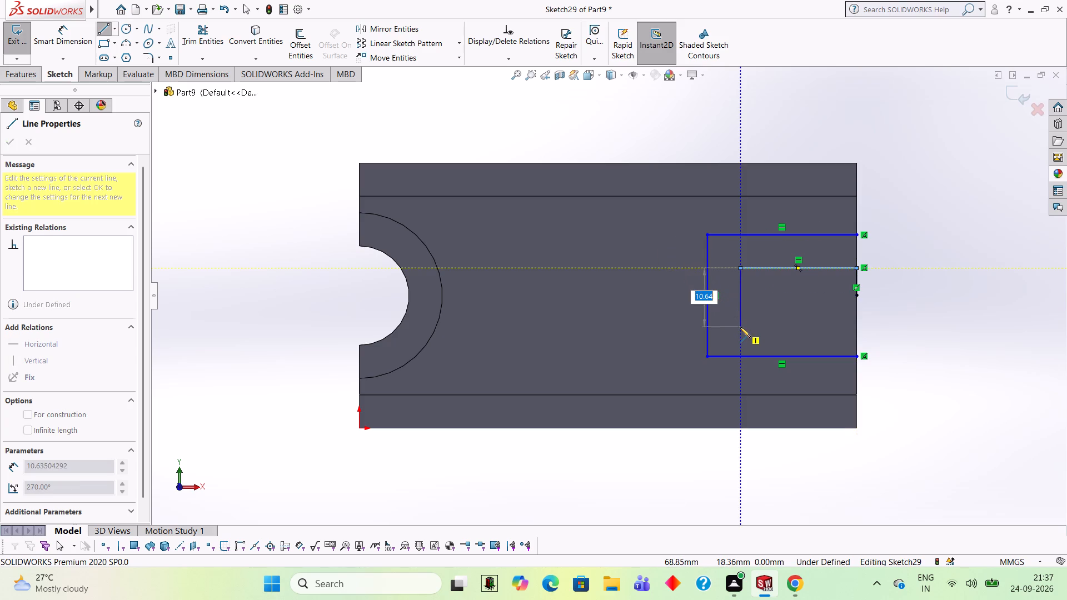
{"action": "key", "text": "Escape"}
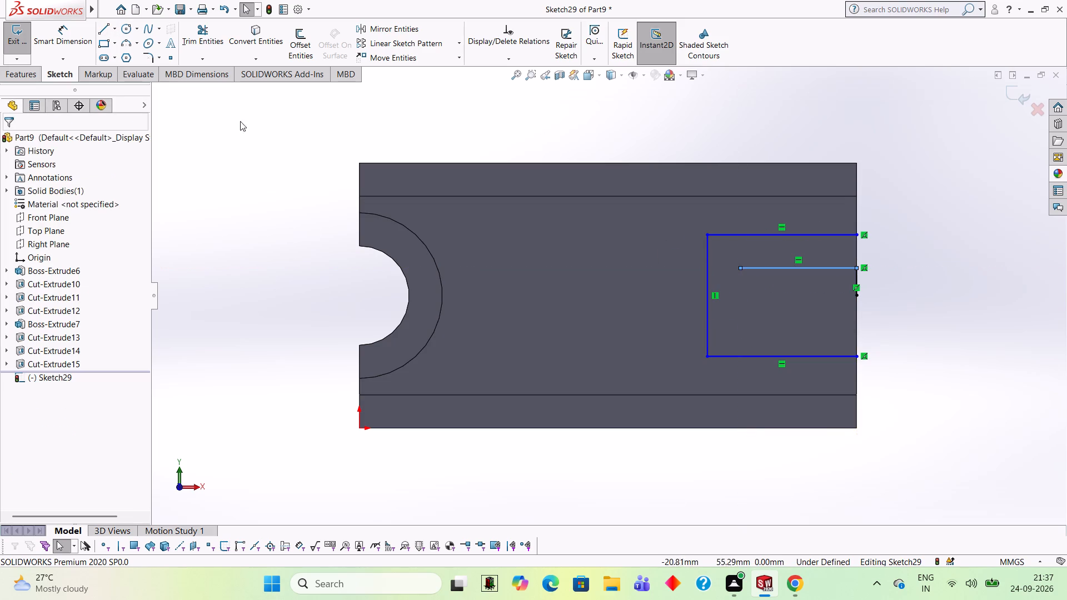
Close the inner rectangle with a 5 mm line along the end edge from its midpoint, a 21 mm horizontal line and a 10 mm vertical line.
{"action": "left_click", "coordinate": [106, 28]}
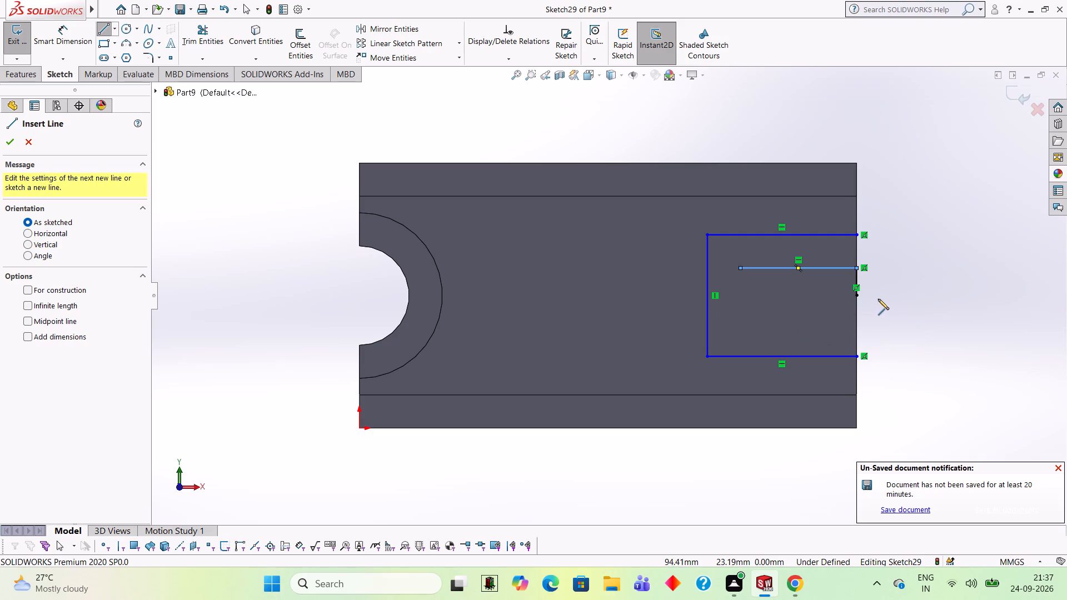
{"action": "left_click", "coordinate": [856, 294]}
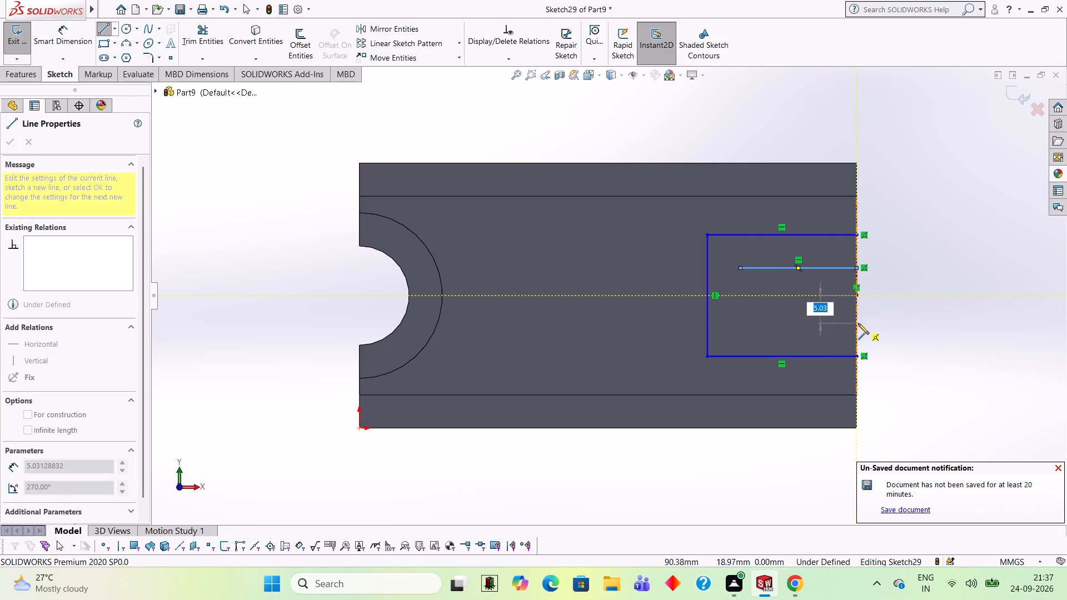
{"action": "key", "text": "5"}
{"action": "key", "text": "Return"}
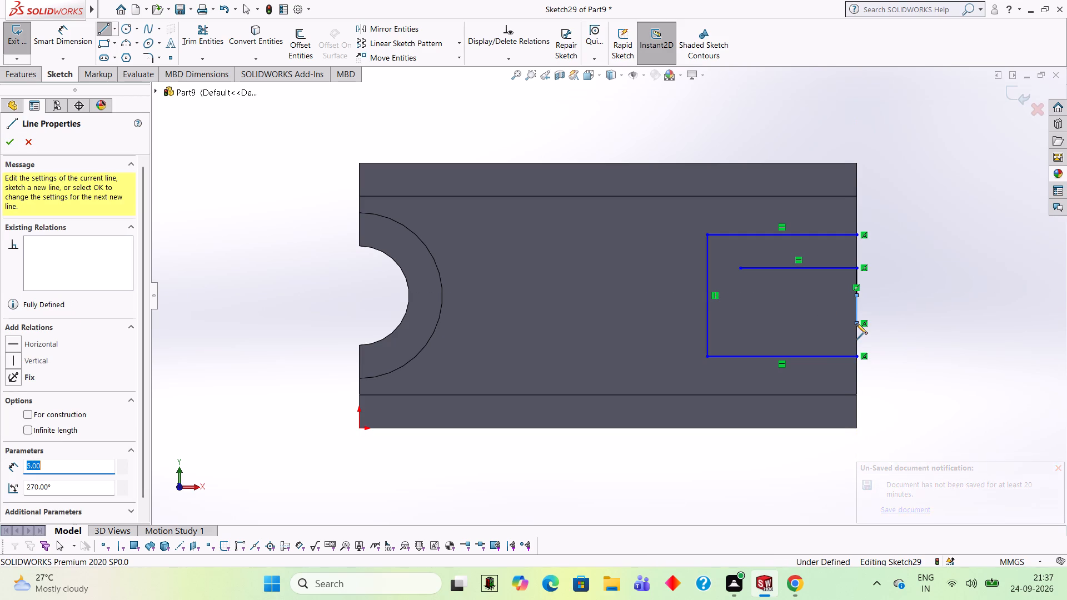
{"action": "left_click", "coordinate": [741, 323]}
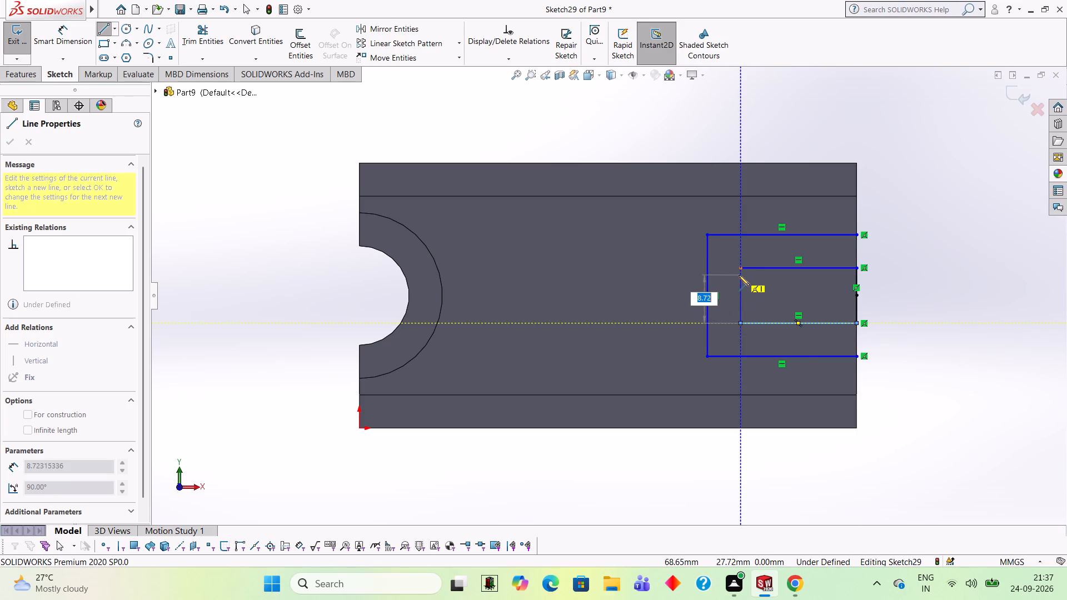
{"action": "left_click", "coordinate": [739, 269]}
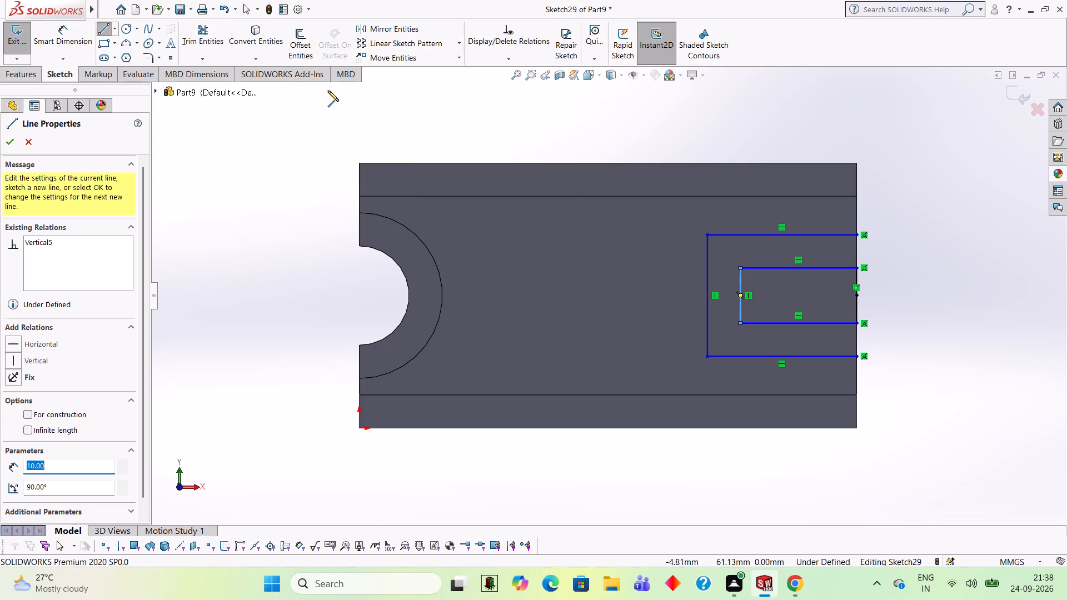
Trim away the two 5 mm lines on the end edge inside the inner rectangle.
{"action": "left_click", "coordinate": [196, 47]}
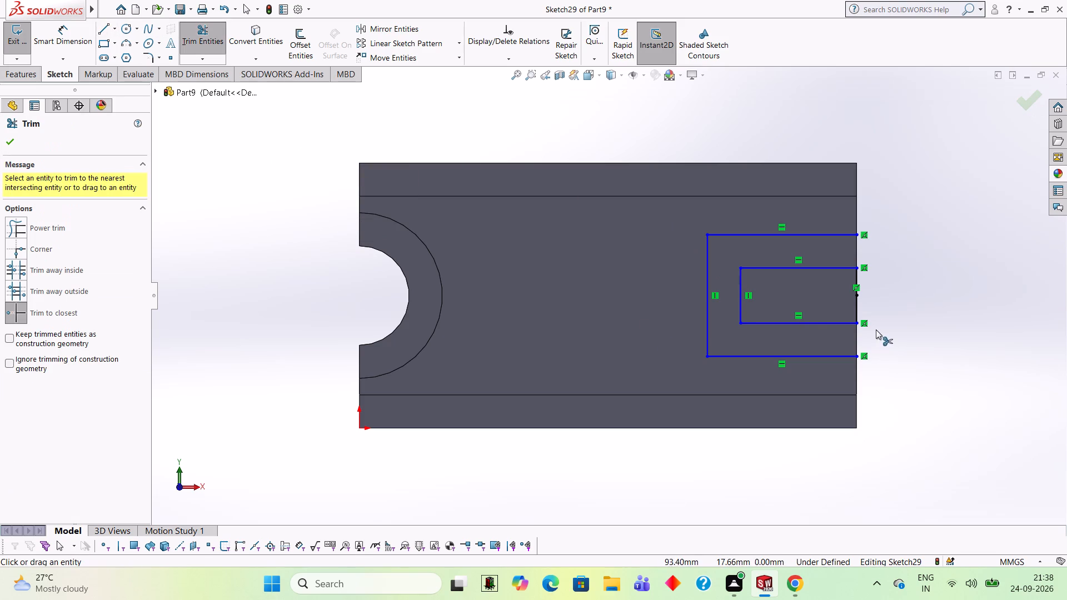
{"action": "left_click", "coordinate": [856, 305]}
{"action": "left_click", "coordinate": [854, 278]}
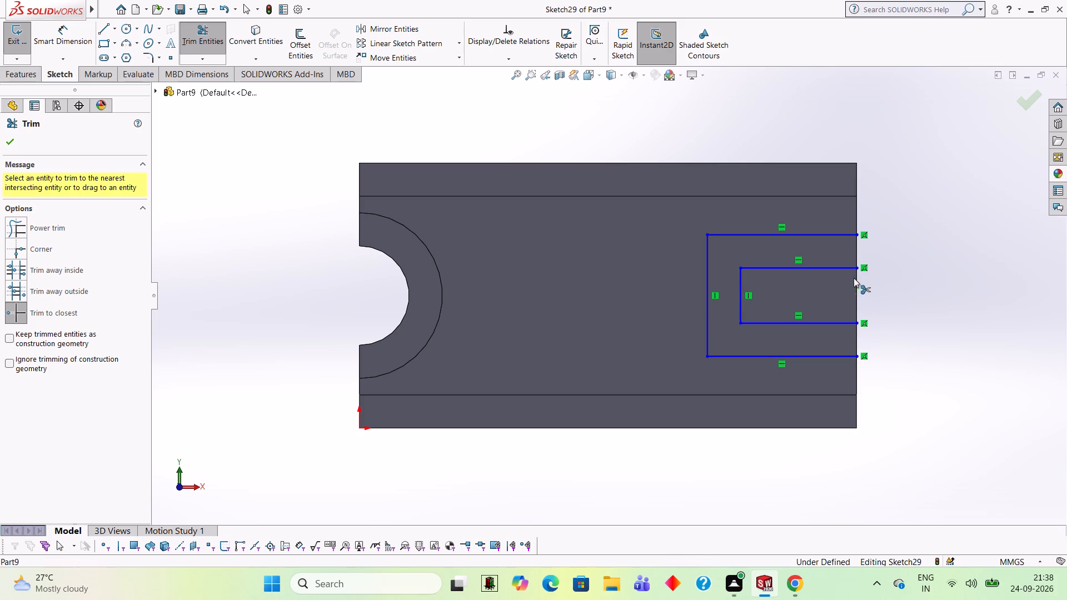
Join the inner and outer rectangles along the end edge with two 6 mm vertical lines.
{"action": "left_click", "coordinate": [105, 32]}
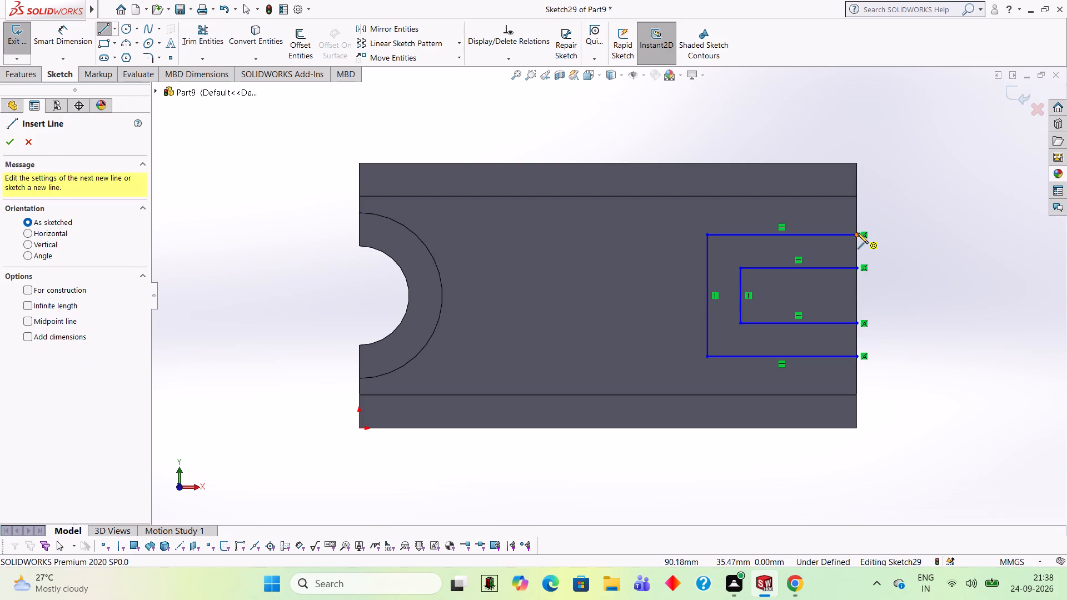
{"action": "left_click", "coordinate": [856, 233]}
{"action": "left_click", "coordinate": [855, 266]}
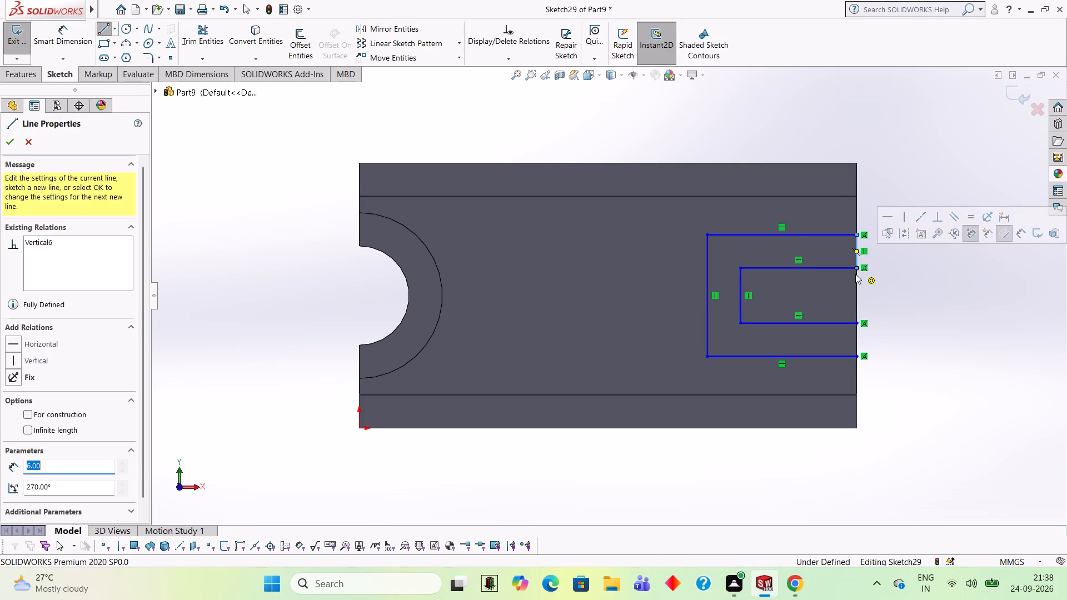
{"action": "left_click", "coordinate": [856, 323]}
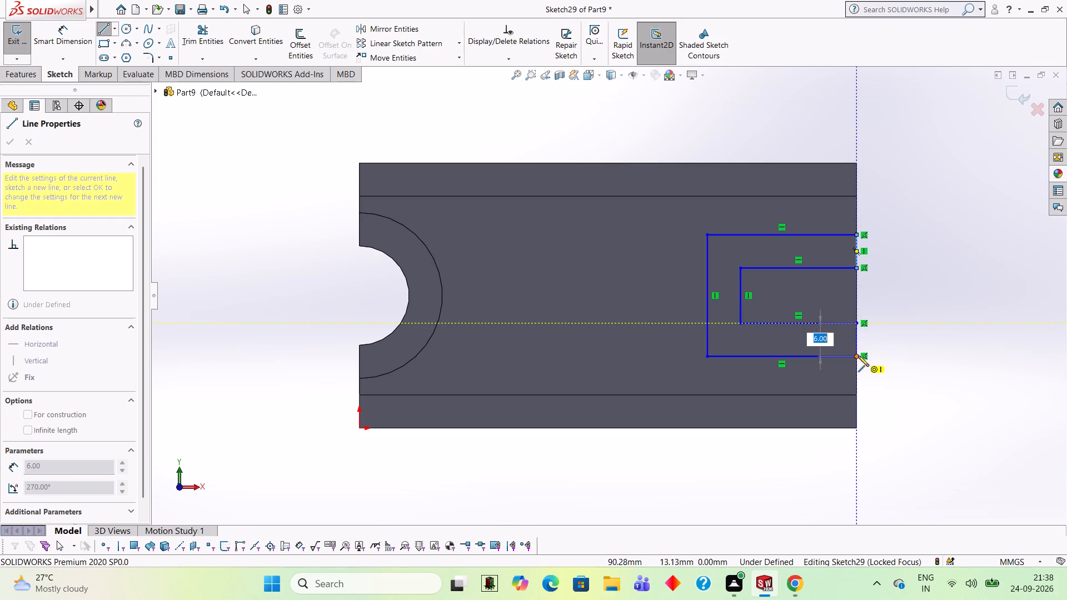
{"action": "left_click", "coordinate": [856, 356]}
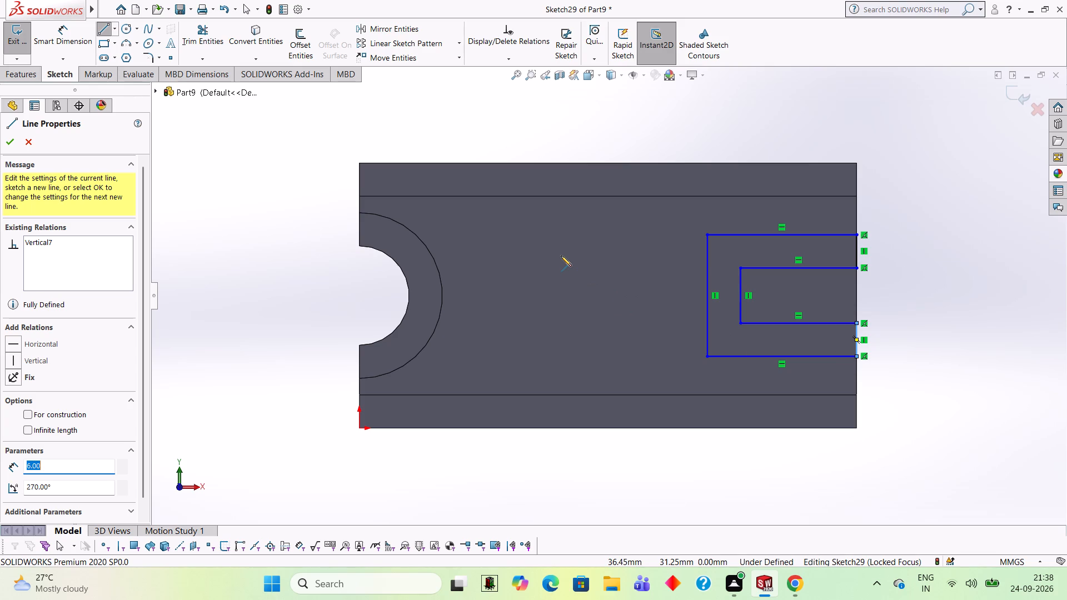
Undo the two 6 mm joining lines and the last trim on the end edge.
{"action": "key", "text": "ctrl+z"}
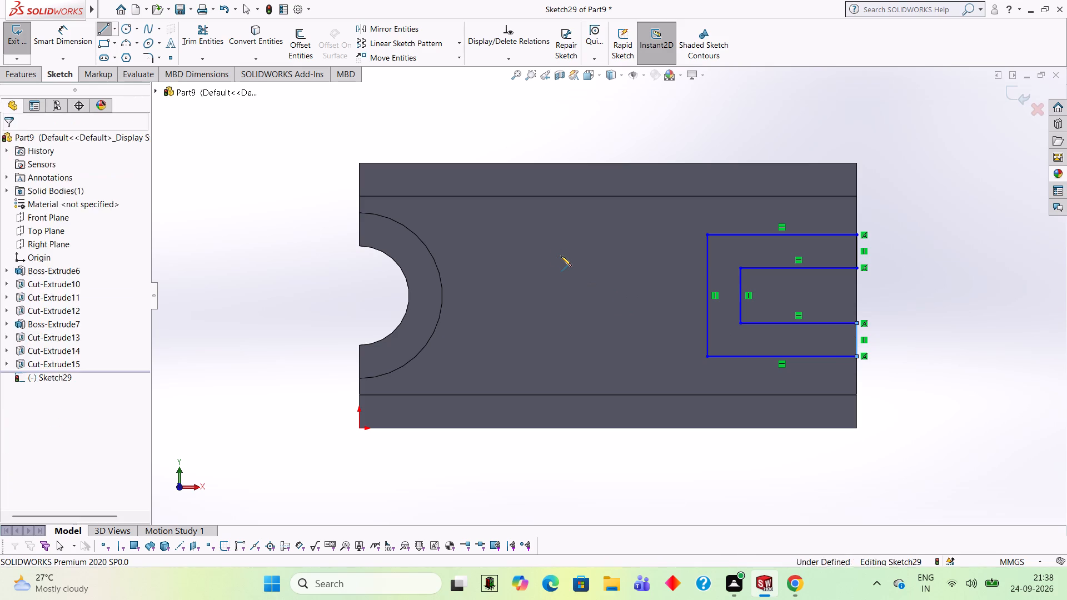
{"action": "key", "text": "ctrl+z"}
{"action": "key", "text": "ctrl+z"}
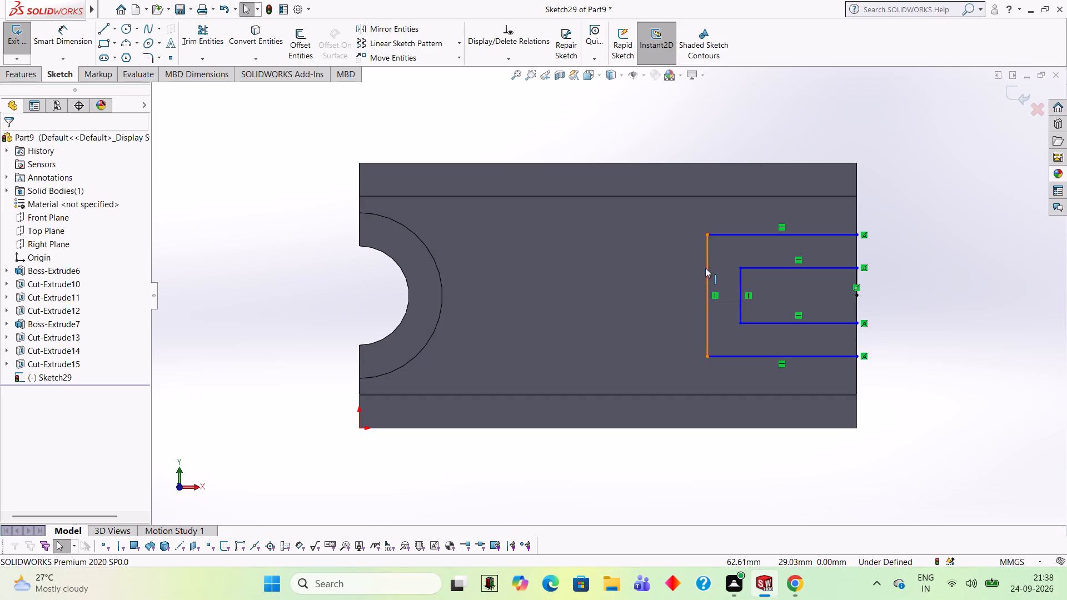
Trim away all lines of the outer and inner rectangles, including the short line on the end edge, to empty the sketch.
{"action": "left_click", "coordinate": [206, 21]}
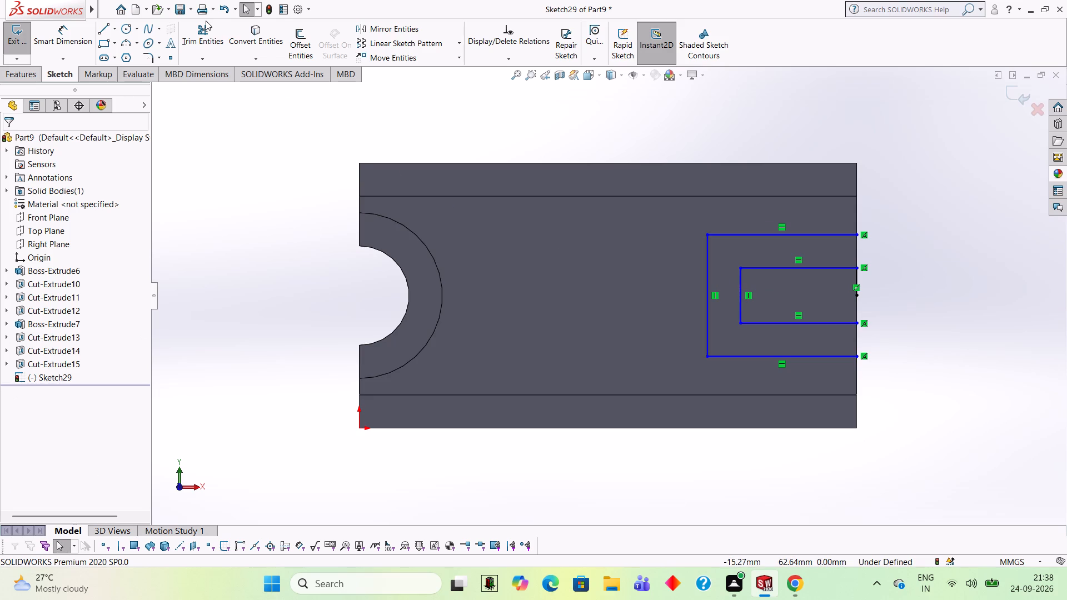
{"action": "left_click", "coordinate": [215, 29]}
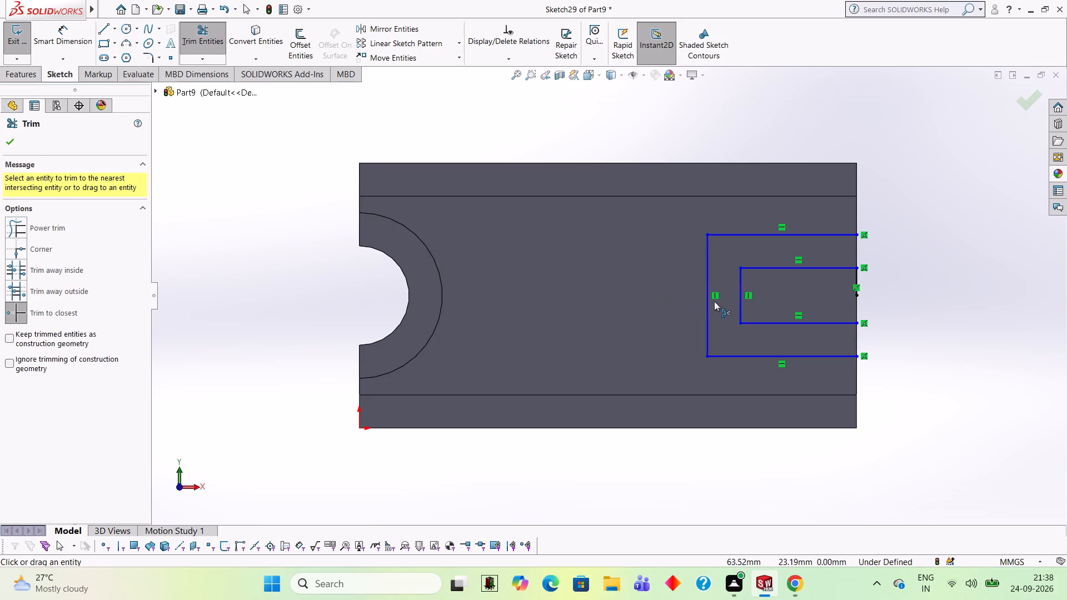
{"action": "left_click", "coordinate": [708, 301]}
{"action": "left_click", "coordinate": [740, 309]}
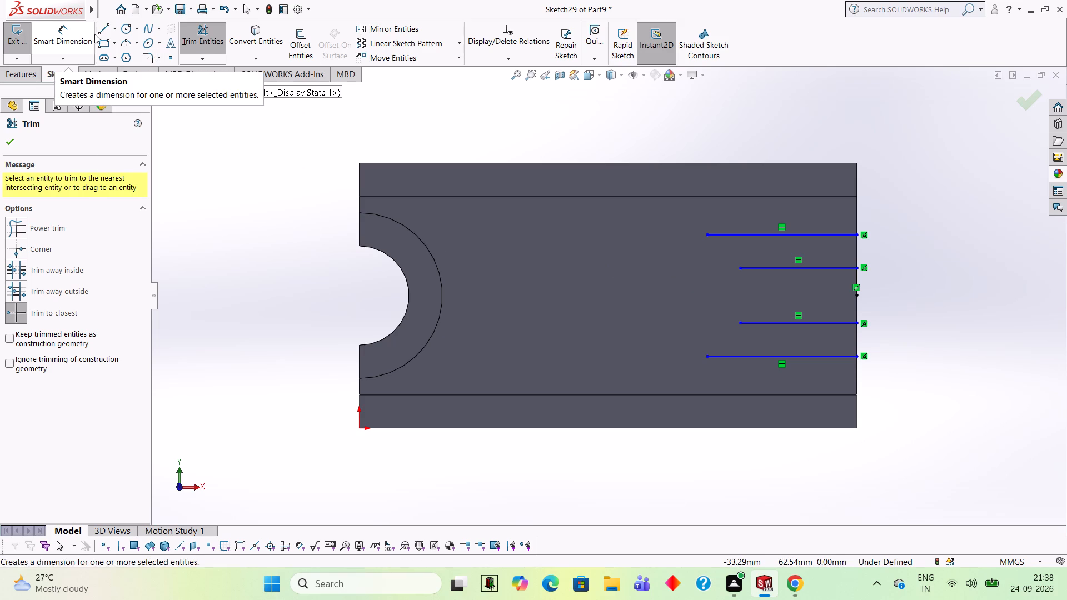
{"action": "left_click", "coordinate": [726, 234]}
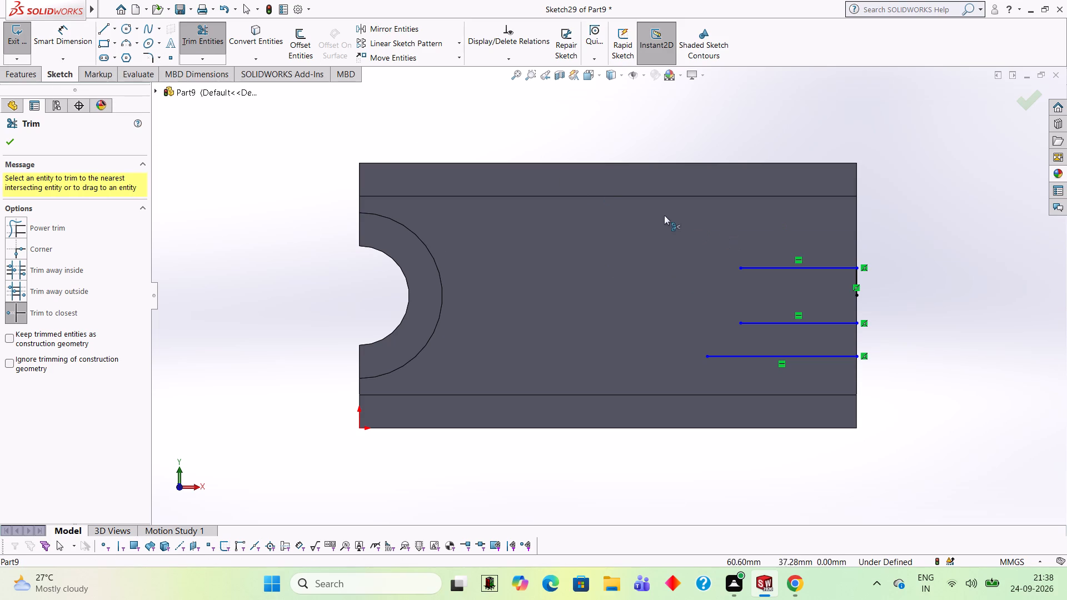
{"action": "left_click", "coordinate": [821, 264]}
{"action": "left_click", "coordinate": [822, 266]}
{"action": "left_click", "coordinate": [819, 324]}
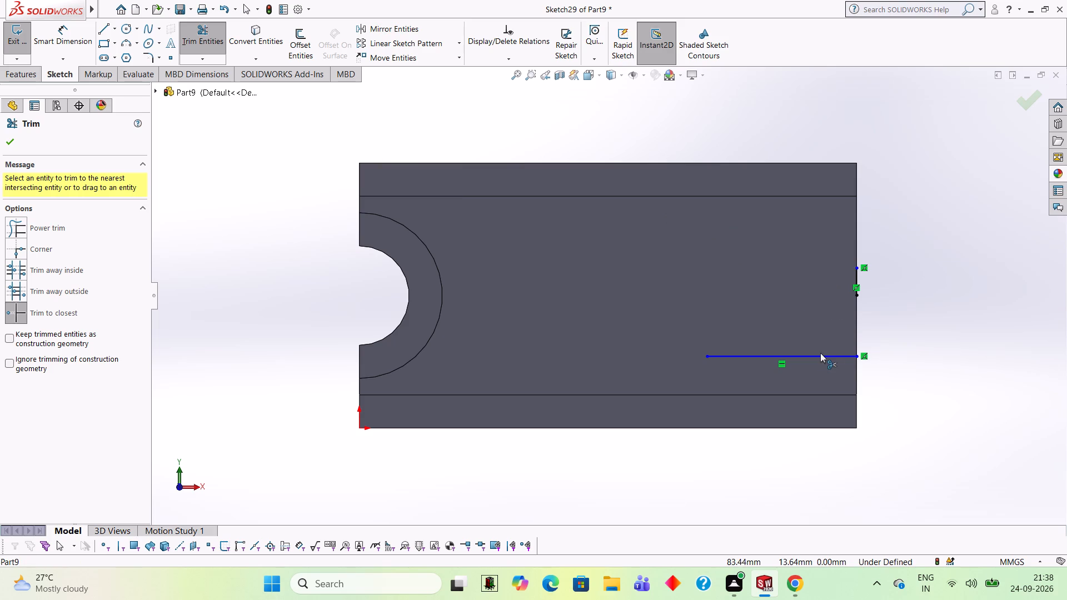
{"action": "left_click", "coordinate": [821, 359]}
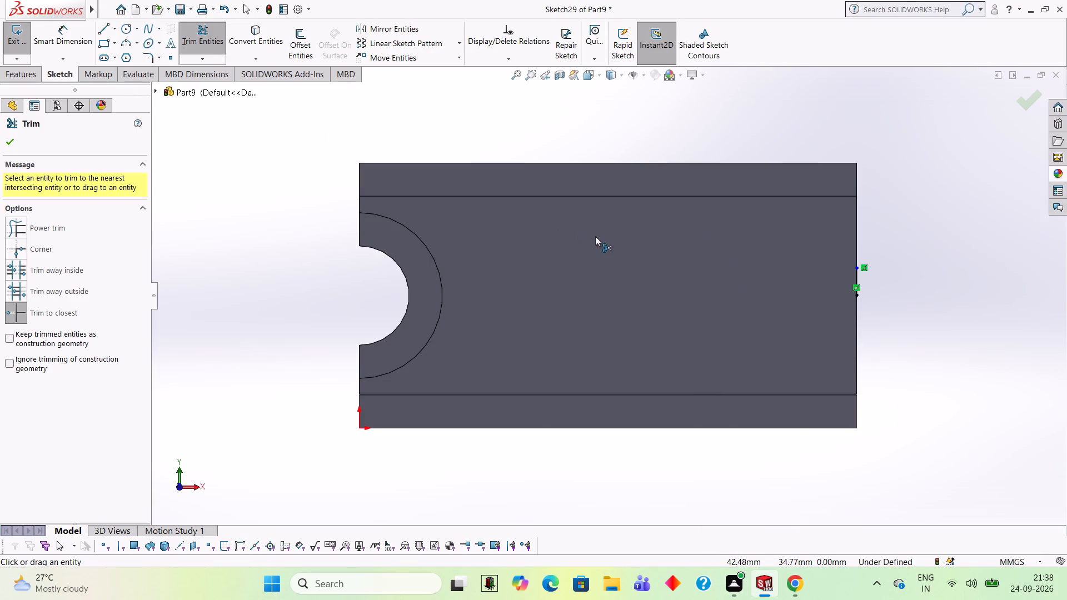
{"action": "left_click", "coordinate": [854, 277]}
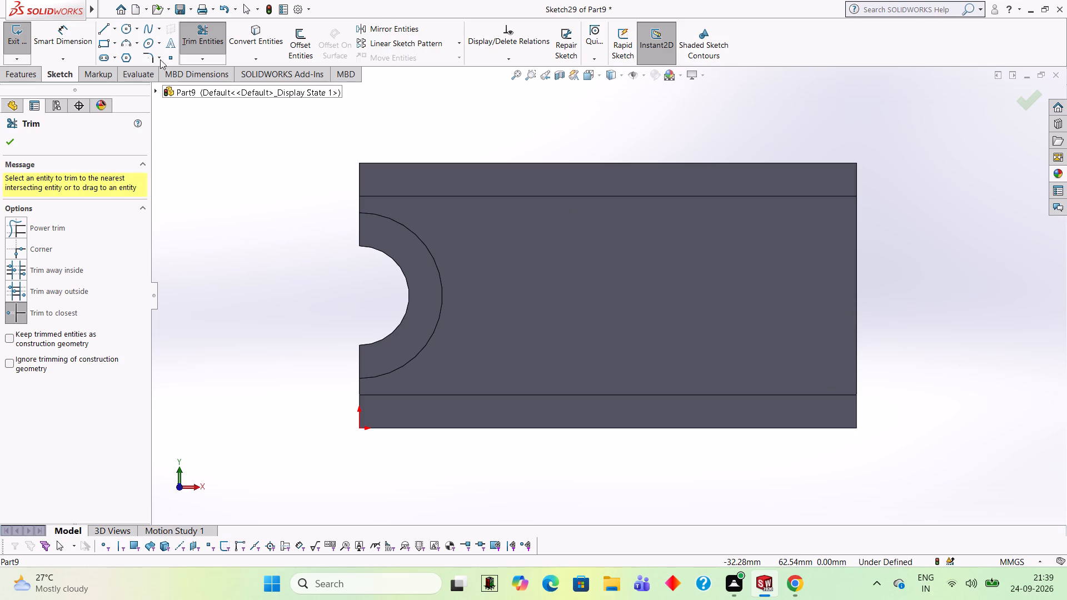
From the end edge's midpoint, draw a 6 mm line inward, an 11 mm vertical line, and a 27 x 22 mm rectangle outline ending 6 mm from the edge.
{"action": "left_click", "coordinate": [100, 24]}
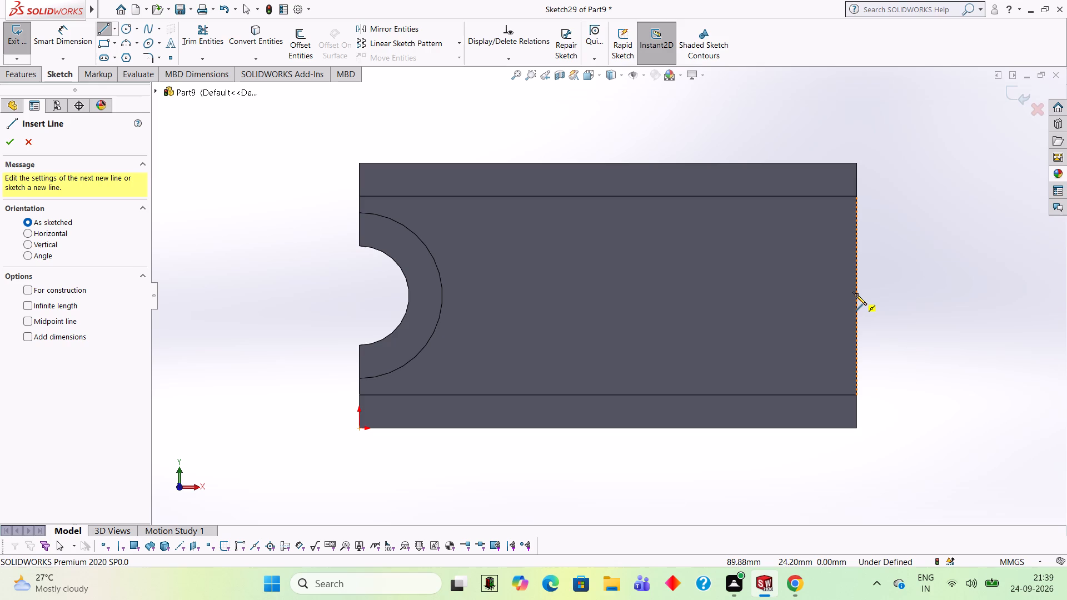
{"action": "left_click", "coordinate": [856, 294]}
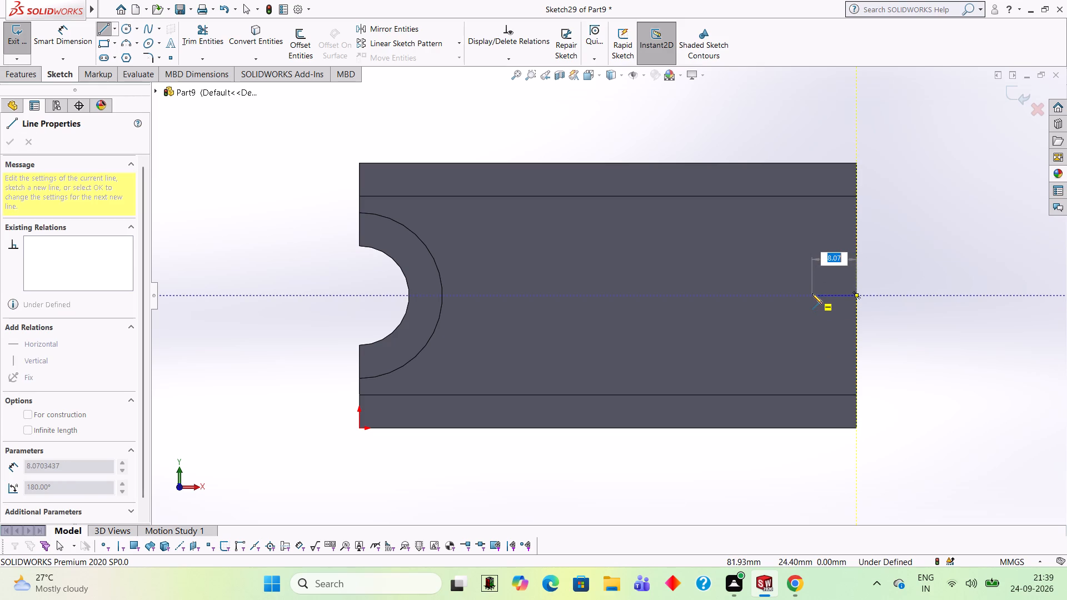
{"action": "key", "text": "6"}
{"action": "key", "text": "Return"}
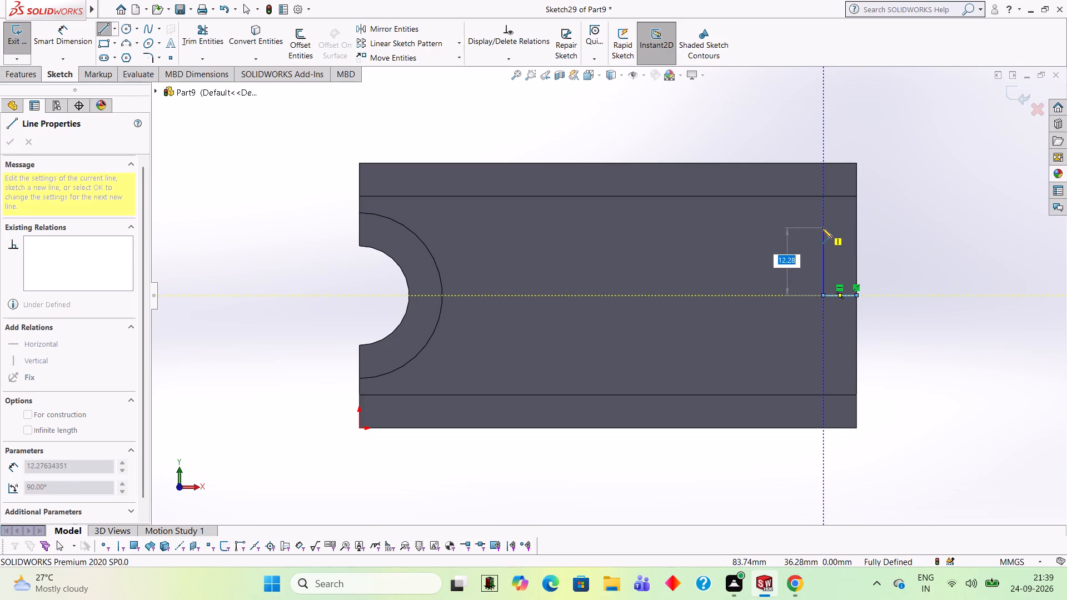
{"action": "type", "text": "11"}
{"action": "key", "text": "Return"}
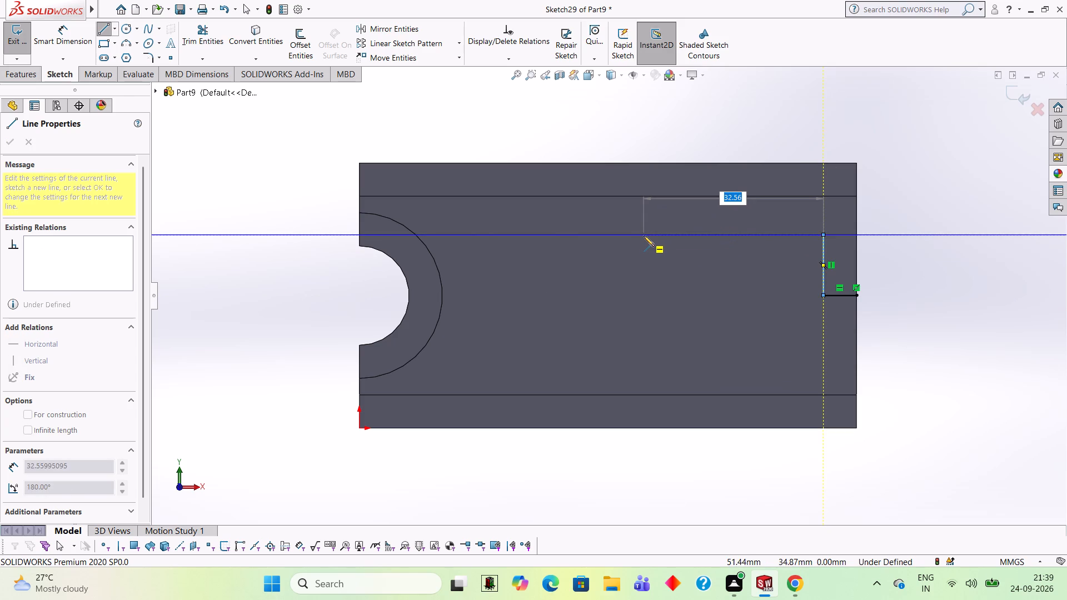
{"action": "key", "text": "2"}
{"action": "key", "text": "7"}
{"action": "key", "text": "Return"}
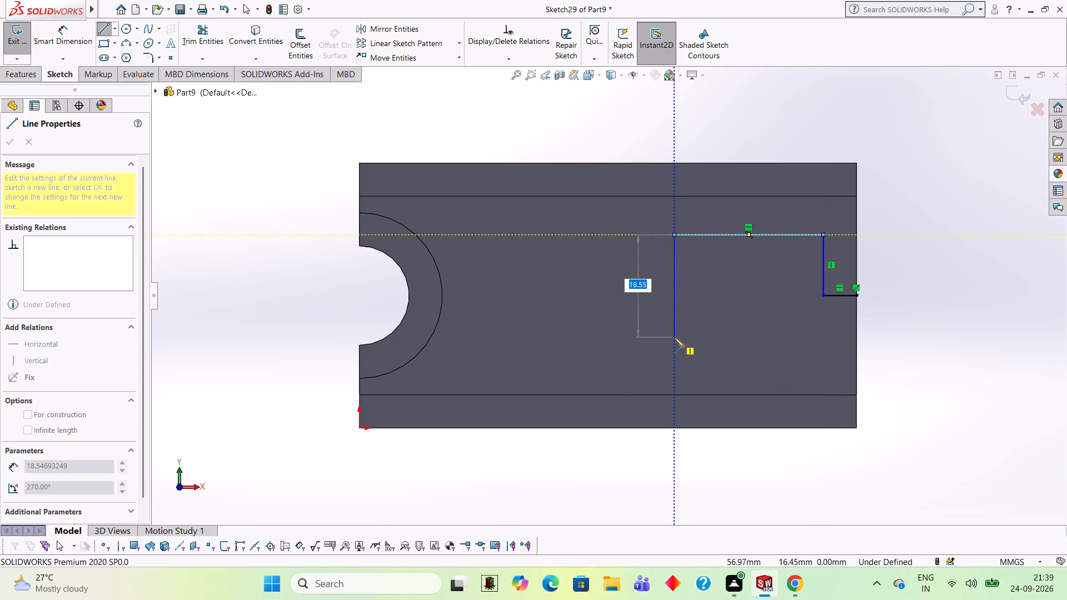
{"action": "key", "text": "2"}
{"action": "key", "text": "2"}
{"action": "key", "text": "Return"}
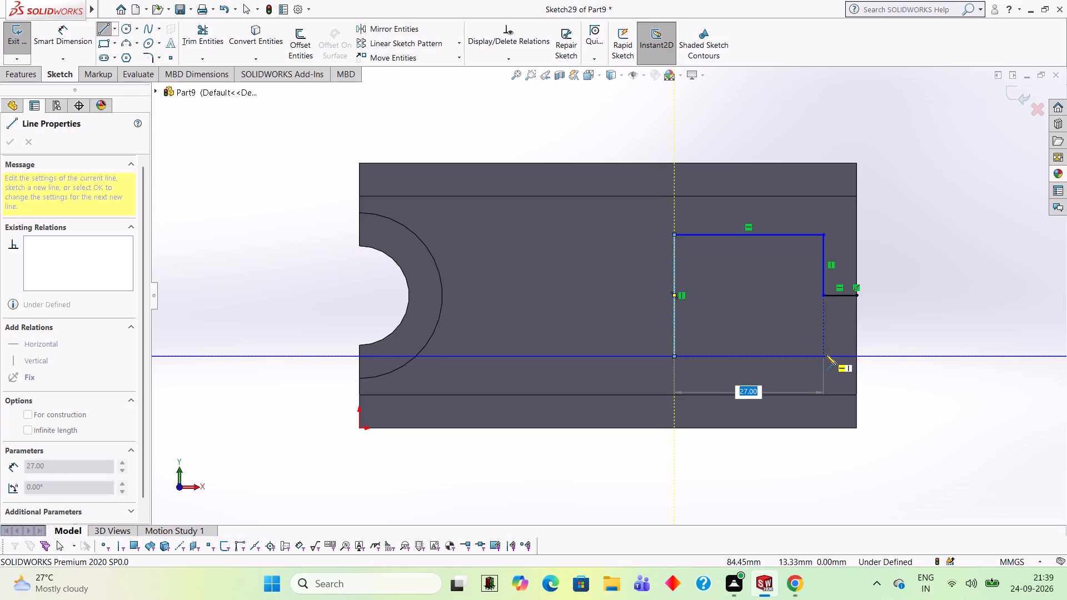
{"action": "left_click", "coordinate": [826, 354]}
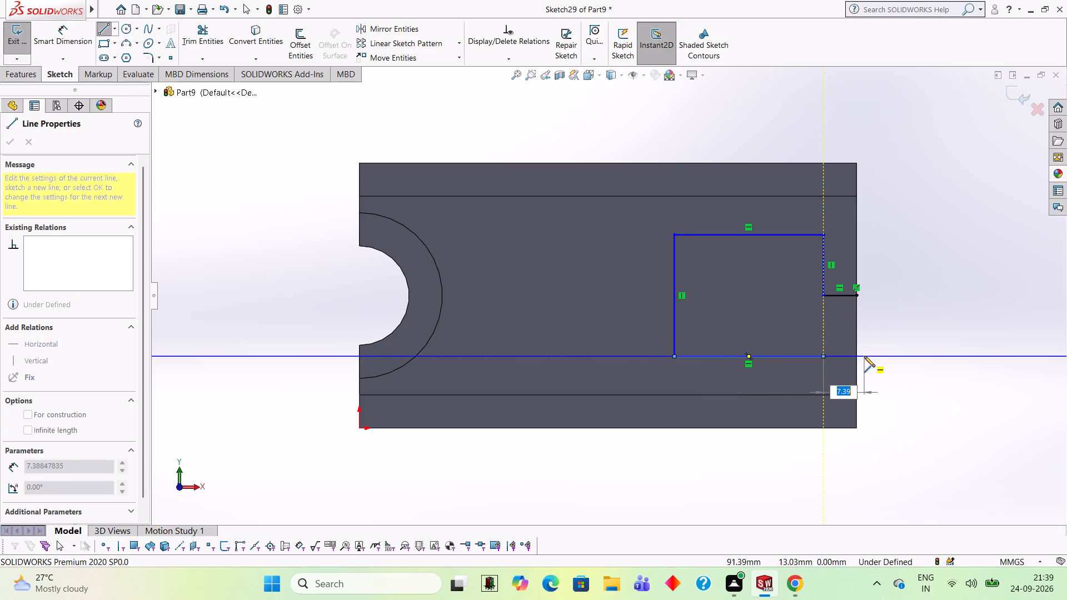
{"action": "key", "text": "Escape"}
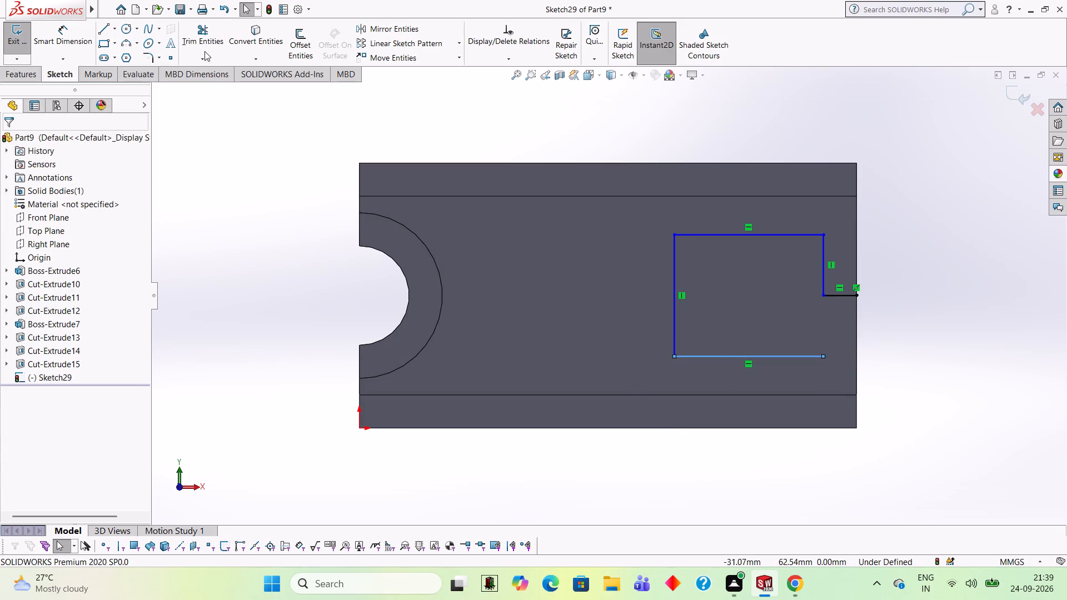
Trim away the 11 mm vertical line at the rectangle's open end, keeping the 6 mm line from the end edge.
{"action": "left_click", "coordinate": [203, 44]}
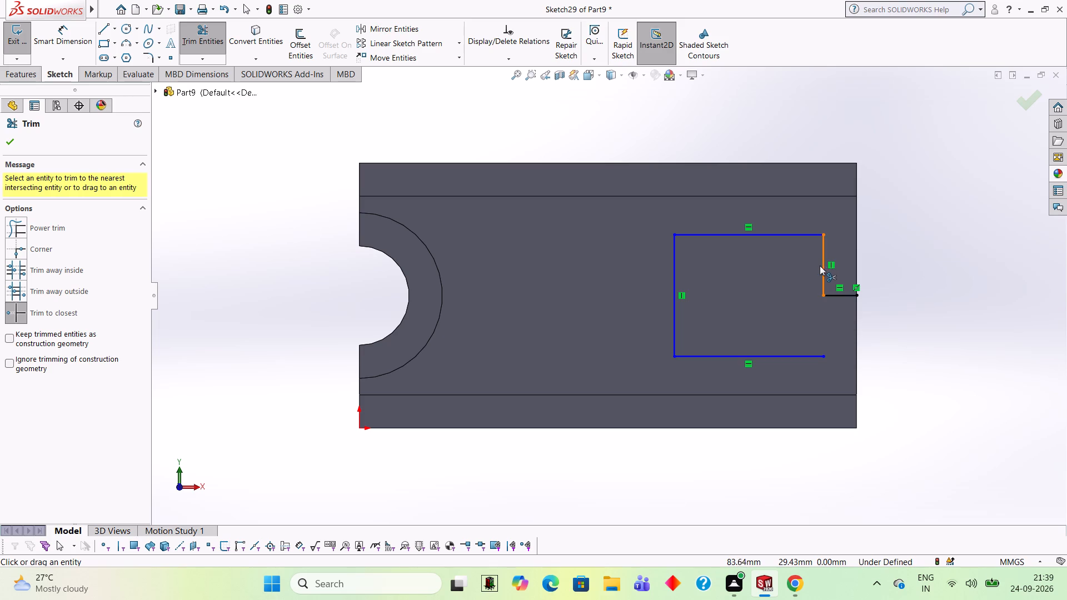
{"action": "left_click", "coordinate": [822, 266]}
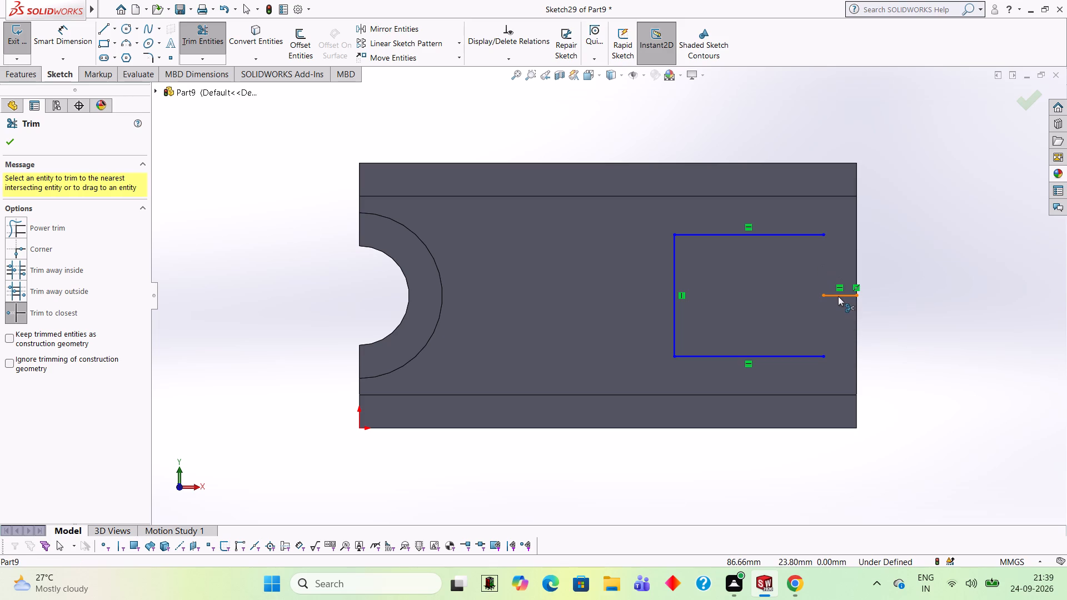
{"action": "left_click", "coordinate": [836, 293]}
{"action": "key", "text": "ctrl+z"}
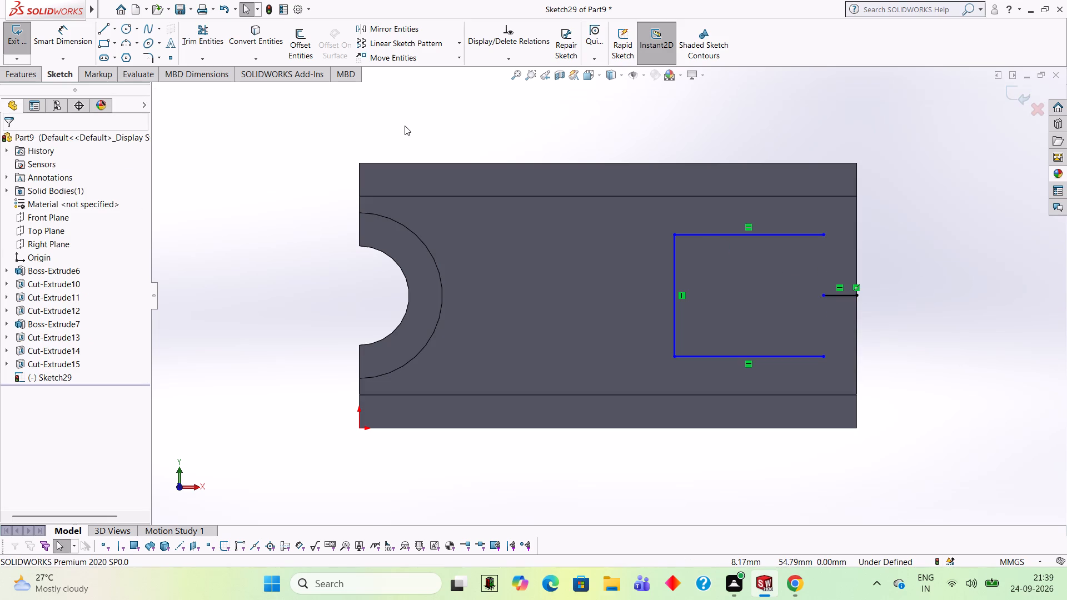
From the inner end of the 6 mm line, draw a 5 mm line vertically upward and a 21 mm line horizontally inward.
{"action": "left_click", "coordinate": [106, 29]}
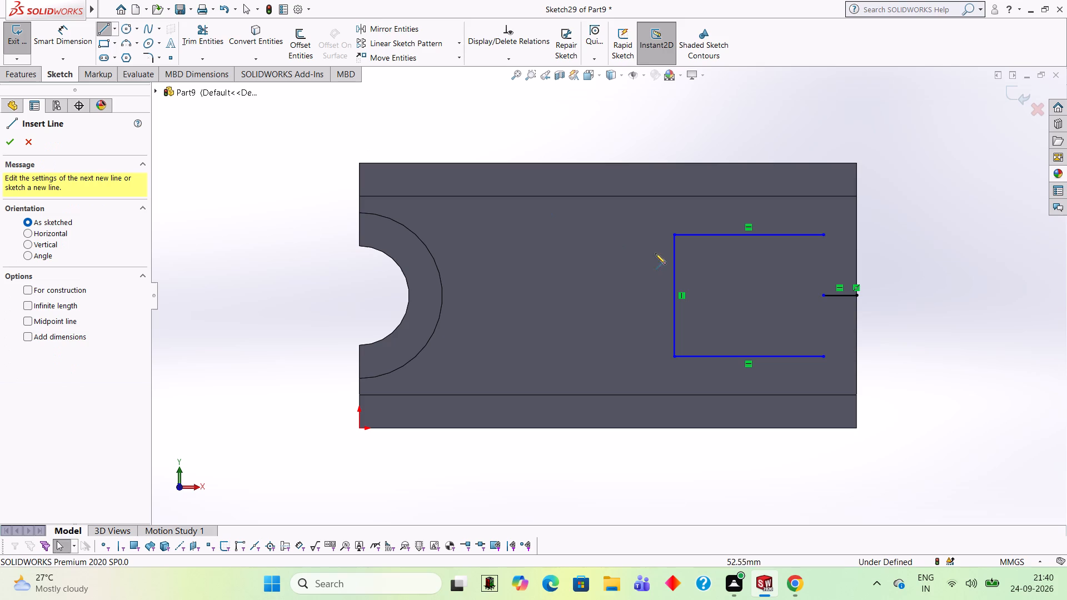
{"action": "left_click", "coordinate": [823, 296]}
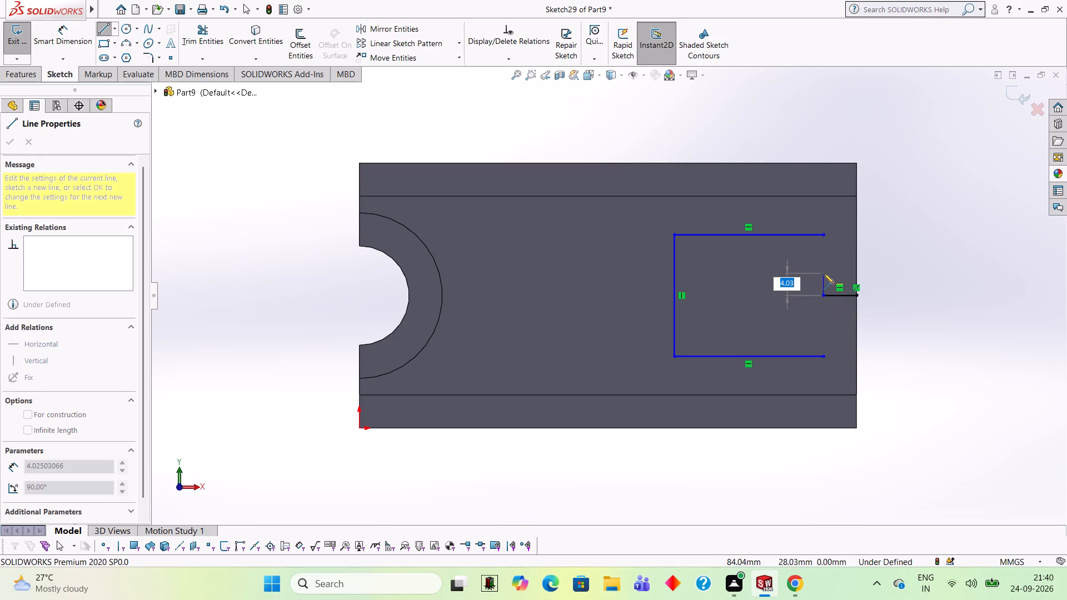
{"action": "key", "text": "5"}
{"action": "key", "text": "Return"}
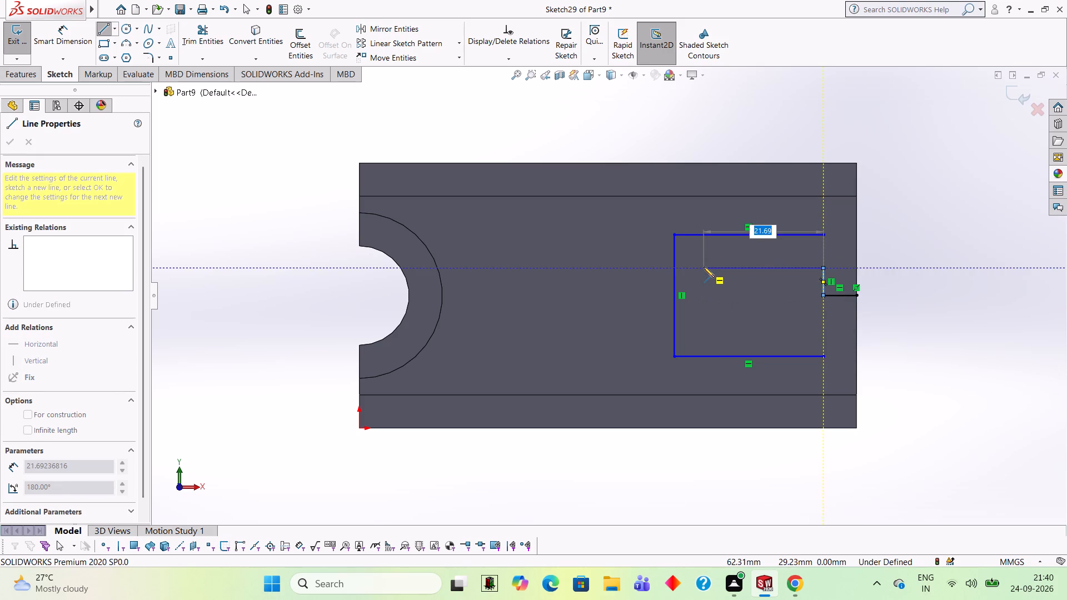
{"action": "type", "text": "21"}
{"action": "key", "text": "Return"}
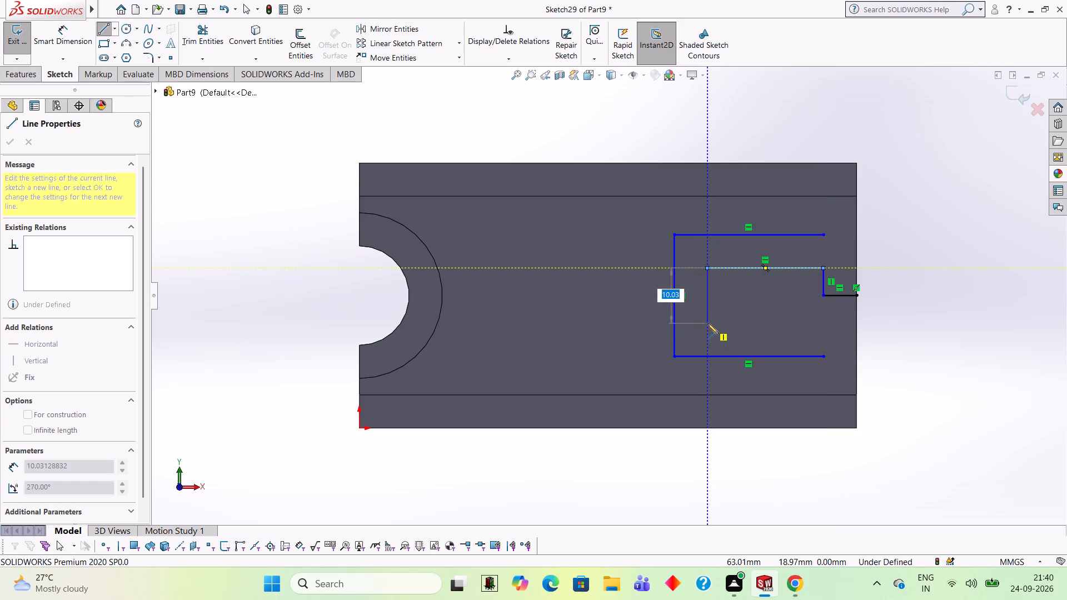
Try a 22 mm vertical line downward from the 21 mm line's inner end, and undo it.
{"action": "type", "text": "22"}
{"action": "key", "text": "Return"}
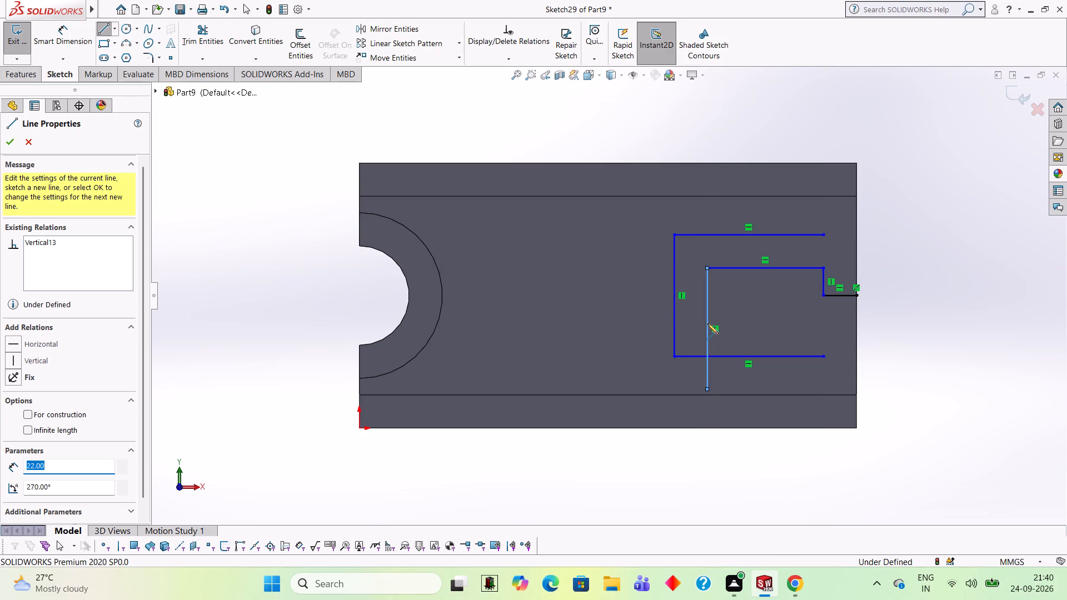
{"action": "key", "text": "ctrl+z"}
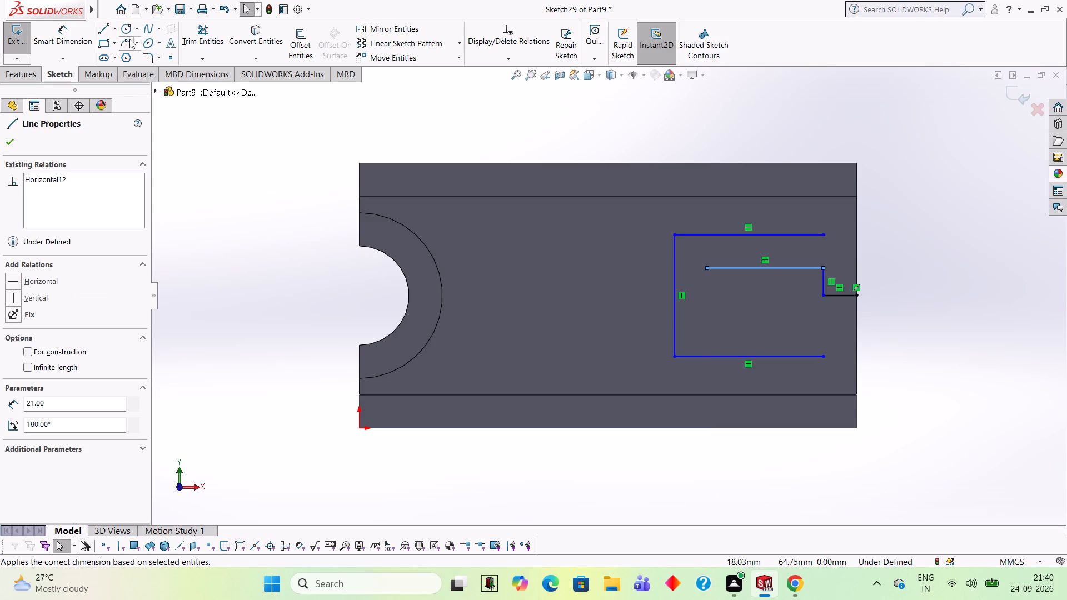
Draw a 5 mm line down from the 6 mm line's inner end, a 21 mm line inward, and a 10 mm vertical closing the inner rectangle.
{"action": "left_click", "coordinate": [107, 32]}
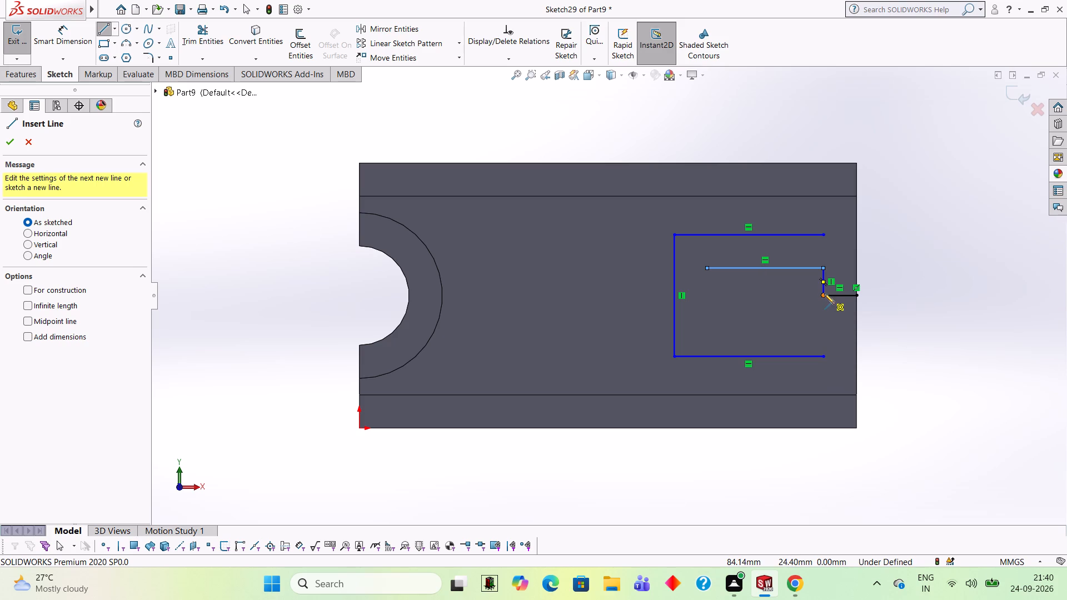
{"action": "left_click", "coordinate": [823, 293]}
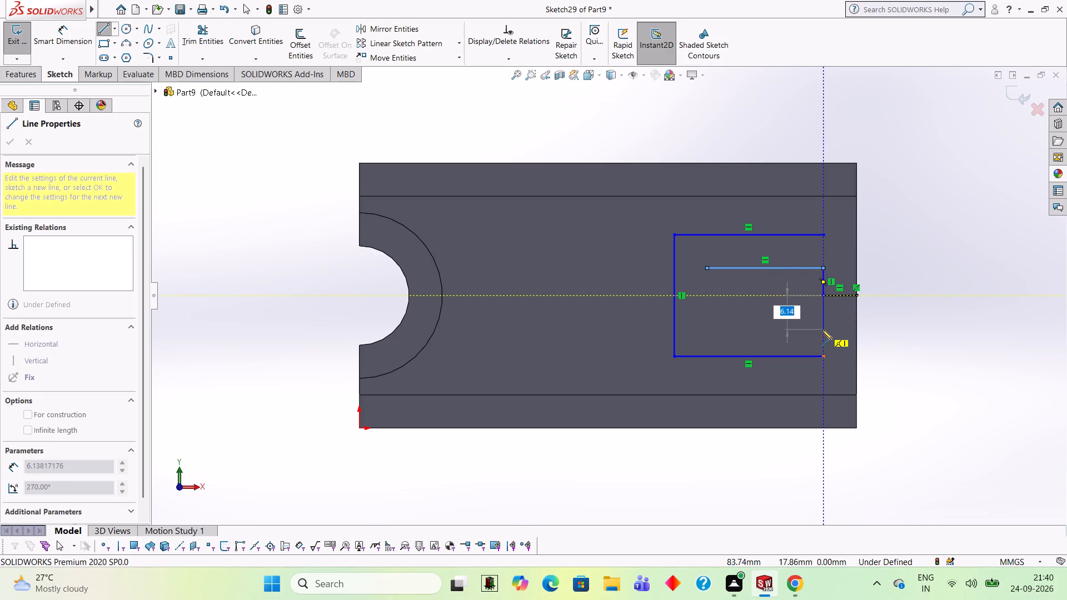
{"action": "key", "text": "5"}
{"action": "key", "text": "Return"}
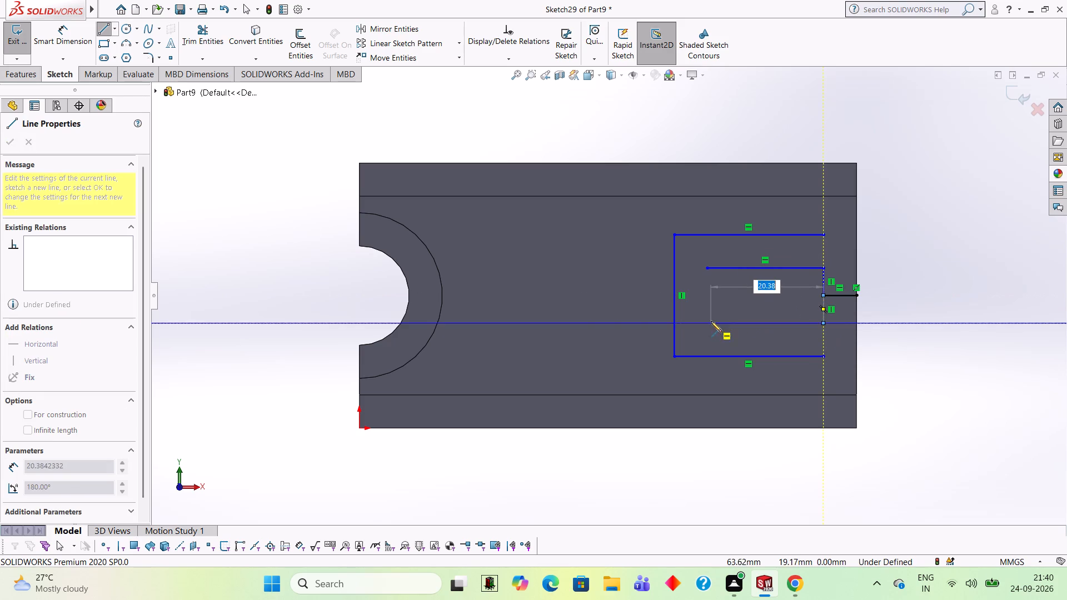
{"action": "left_click", "coordinate": [709, 321]}
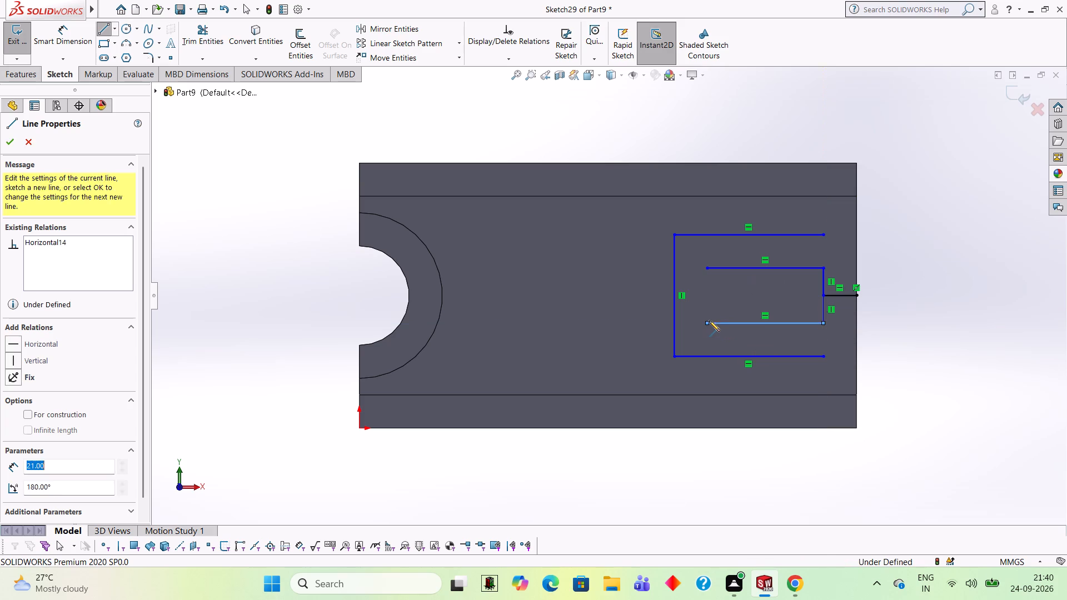
{"action": "left_click", "coordinate": [707, 269]}
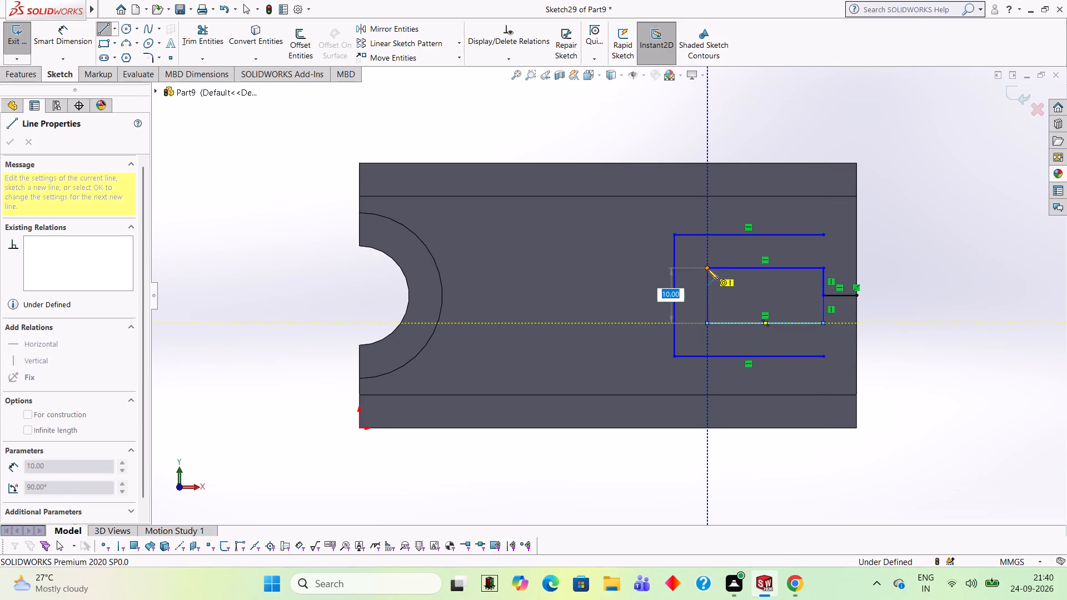
{"action": "key", "text": "Escape"}
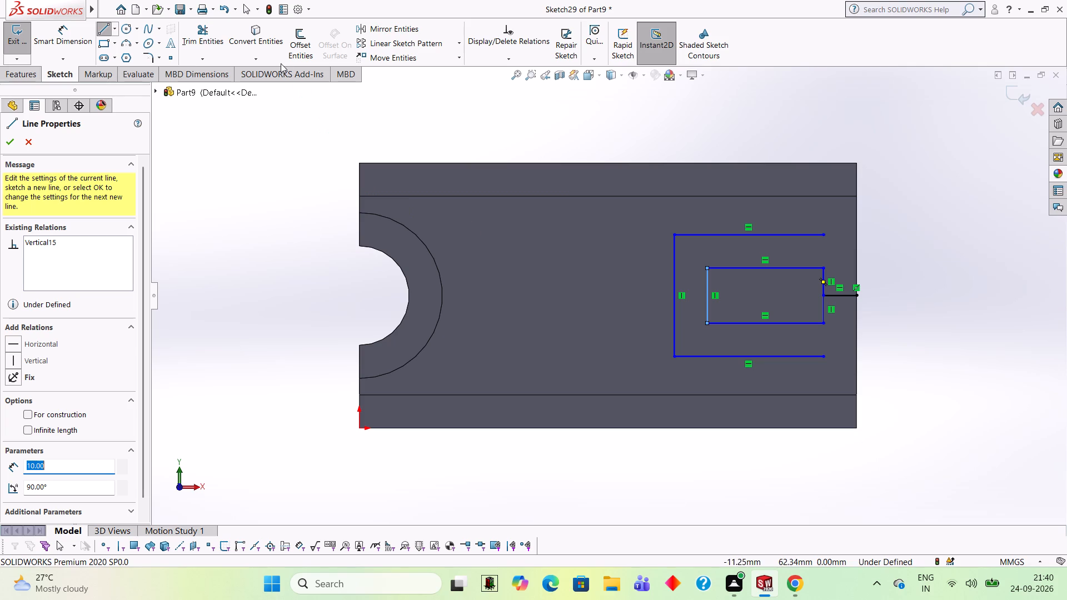
Trim away the two 5 mm vertical lines and the 6 mm line running to the end edge.
{"action": "left_click", "coordinate": [216, 29]}
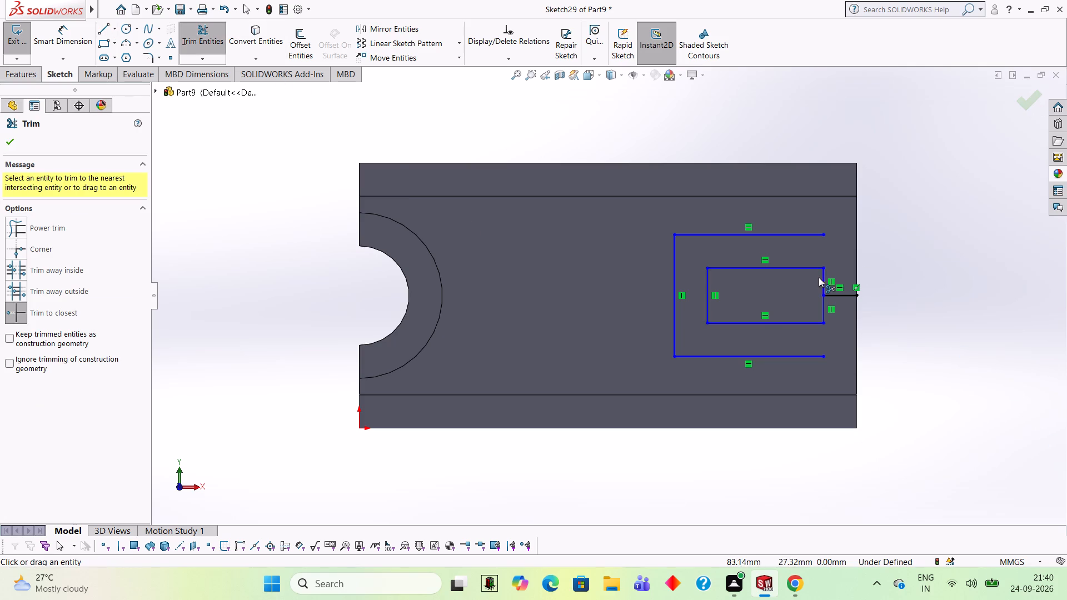
{"action": "left_click", "coordinate": [824, 278]}
{"action": "left_click", "coordinate": [821, 311]}
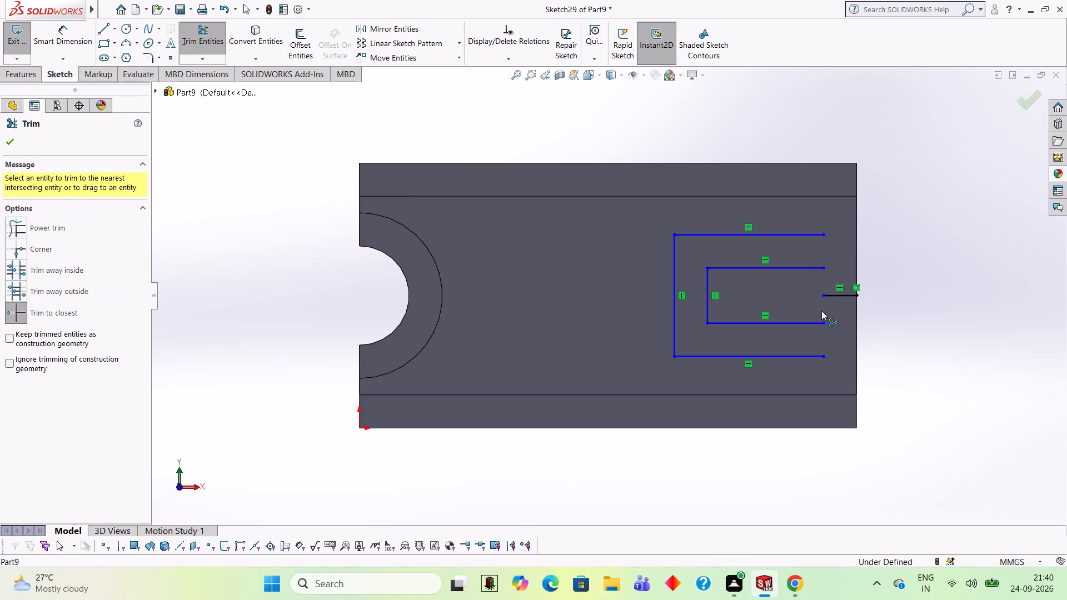
{"action": "left_click", "coordinate": [832, 296]}
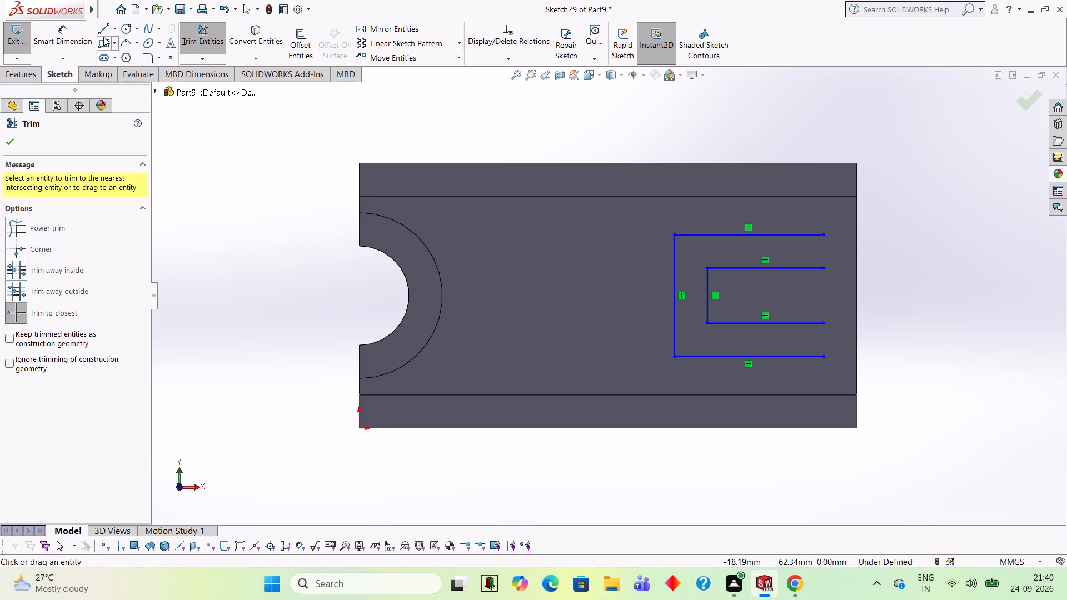
Close the U-shaped profile with two 6 mm vertical lines joining the outer and inner outlines' open ends.
{"action": "left_click", "coordinate": [103, 29]}
{"action": "left_click", "coordinate": [824, 236]}
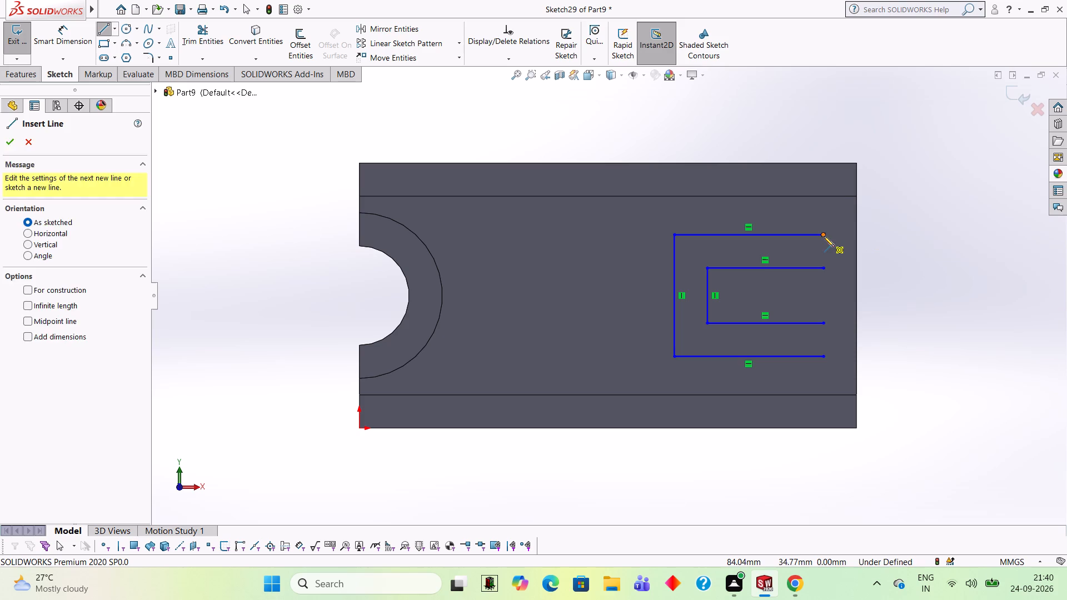
{"action": "left_click", "coordinate": [823, 268]}
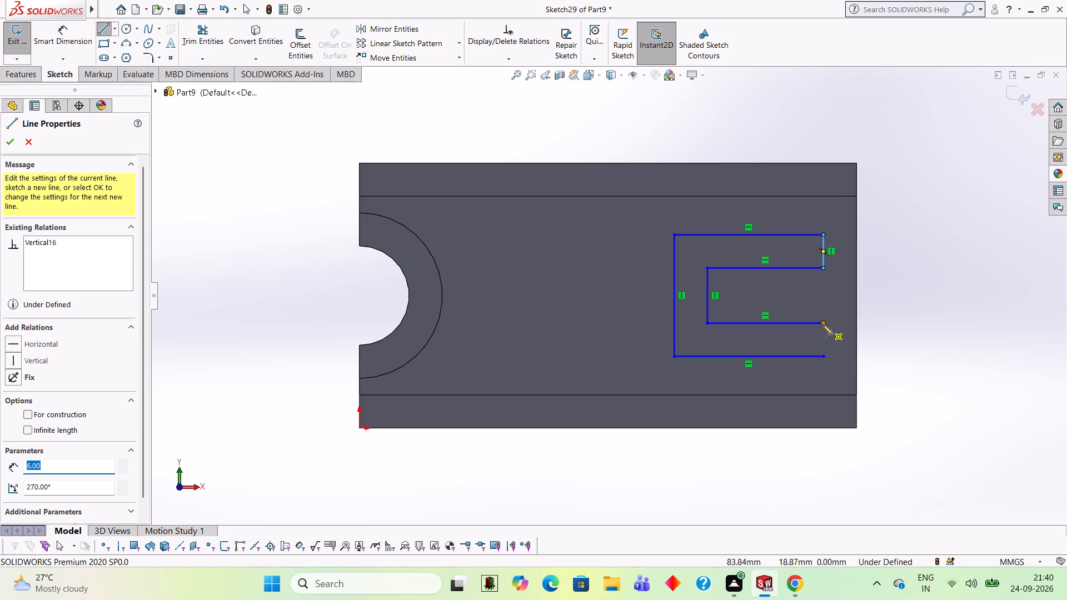
{"action": "left_click", "coordinate": [823, 322]}
{"action": "left_click", "coordinate": [822, 355]}
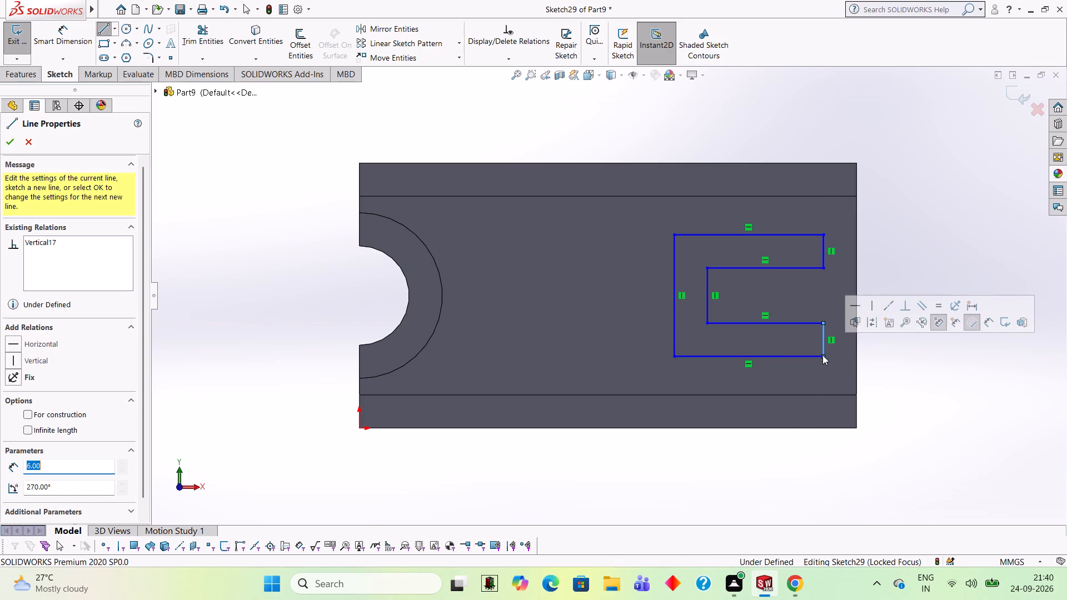
{"action": "key", "text": "Escape"}
Extrude the U-shaped profile as a blind boss 20 mm upward from the channel floor, merged with the body.
{"action": "middle_click_drag", "start_coordinate": [939, 257], "coordinate": [927, 189]}
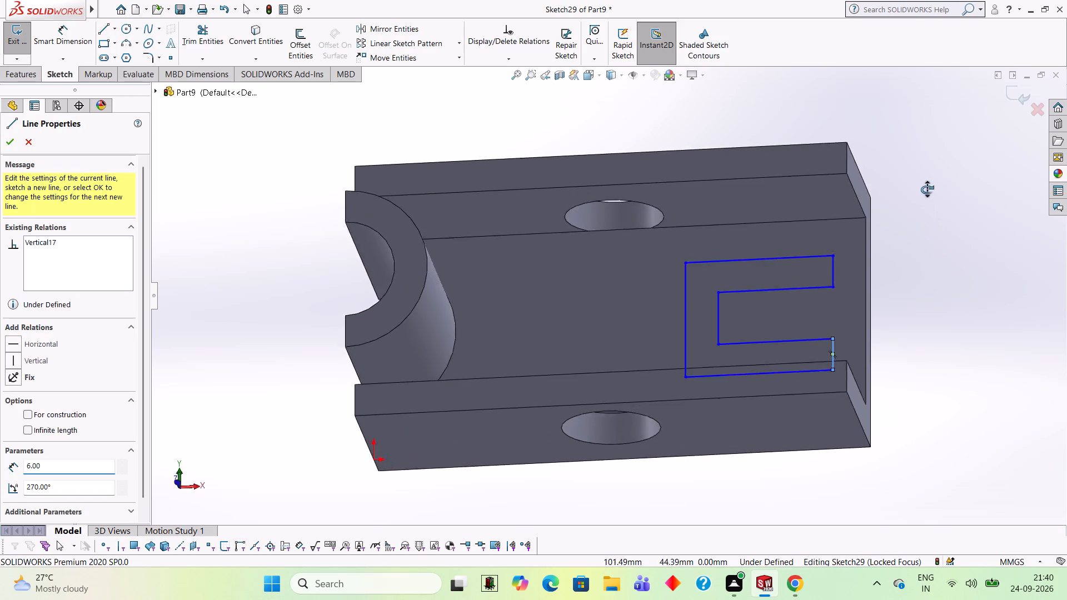
{"action": "middle_click_drag", "start_coordinate": [927, 189], "coordinate": [941, 166]}
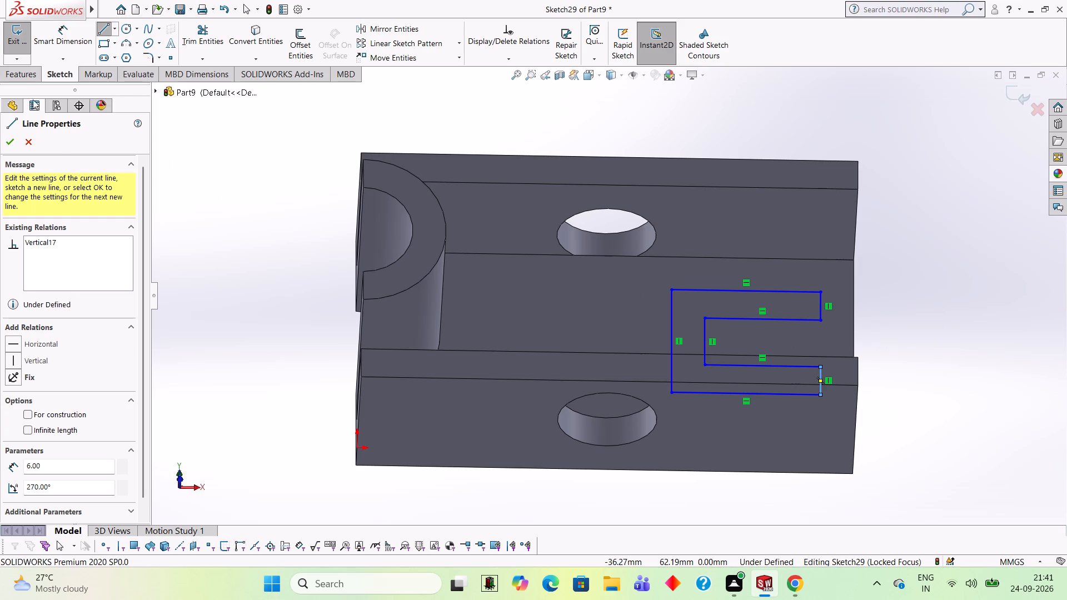
{"action": "left_click", "coordinate": [22, 72]}
{"action": "left_click", "coordinate": [20, 52]}
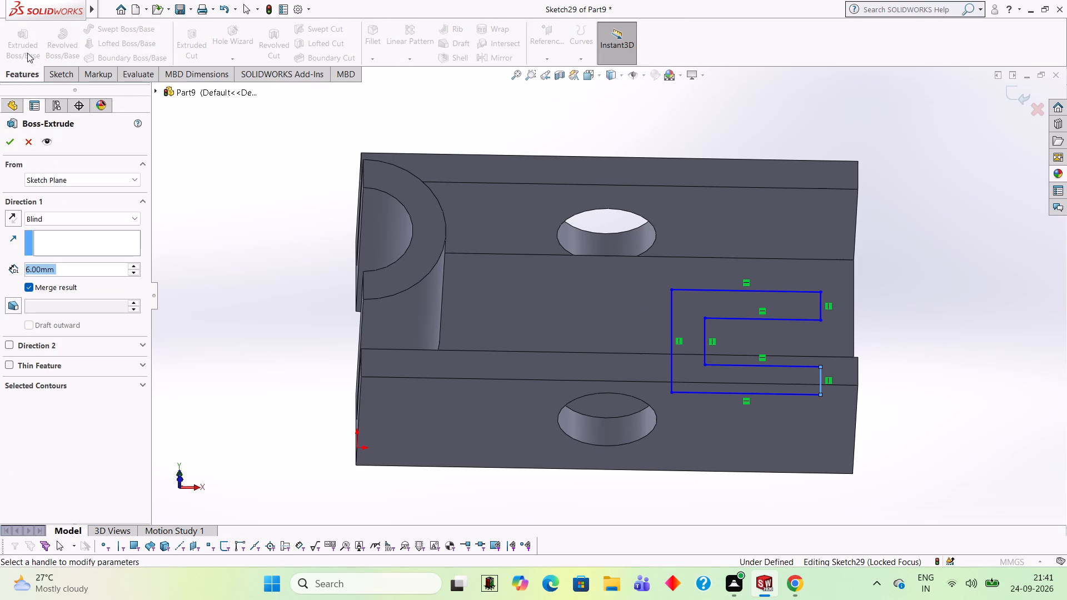
{"action": "left_click", "coordinate": [89, 270]}
{"action": "key", "text": "BackSpace"}
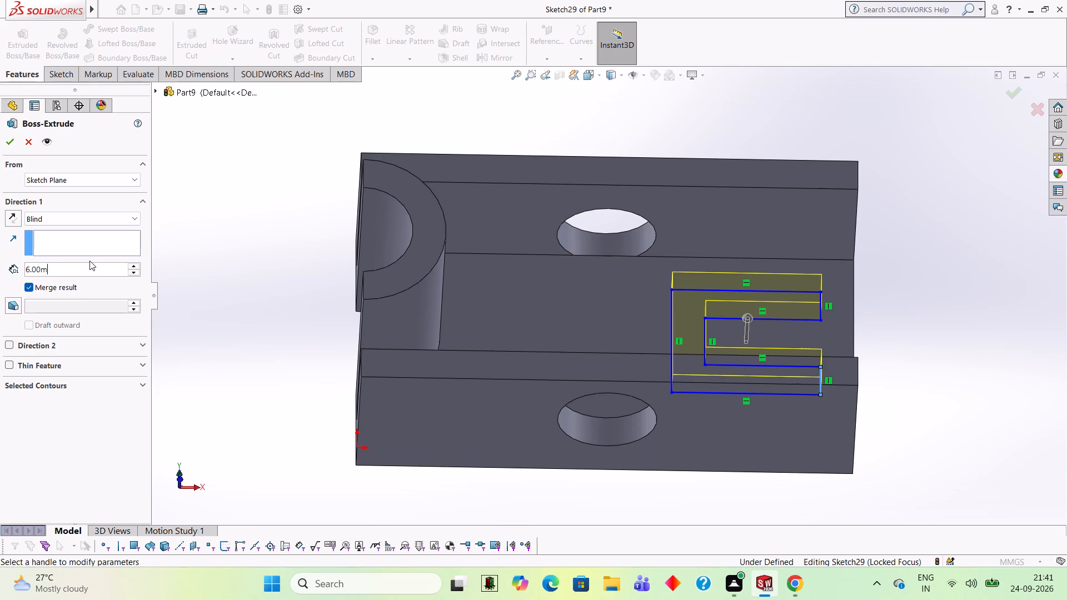
{"action": "key", "text": "BackSpace"}
{"action": "key", "text": "BackSpace"}
{"action": "key", "text": "BackSpace"}
{"action": "key", "text": "BackSpace"}
{"action": "key", "text": "BackSpace"}
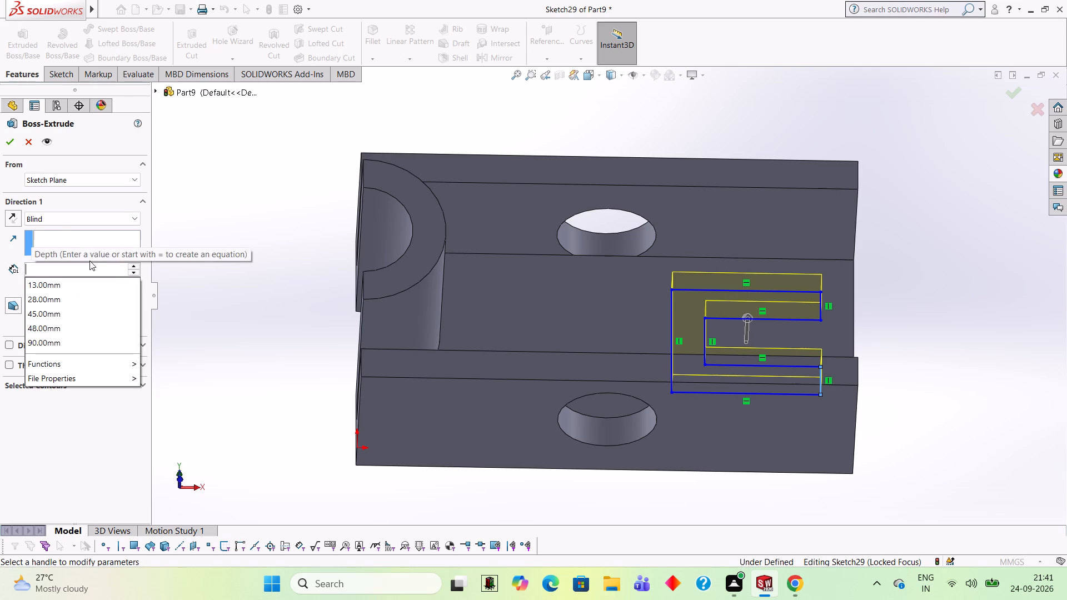
{"action": "type", "text": "20"}
{"action": "key", "text": "Return"}
{"action": "middle_click_drag", "start_coordinate": [564, 275], "coordinate": [574, 277]}
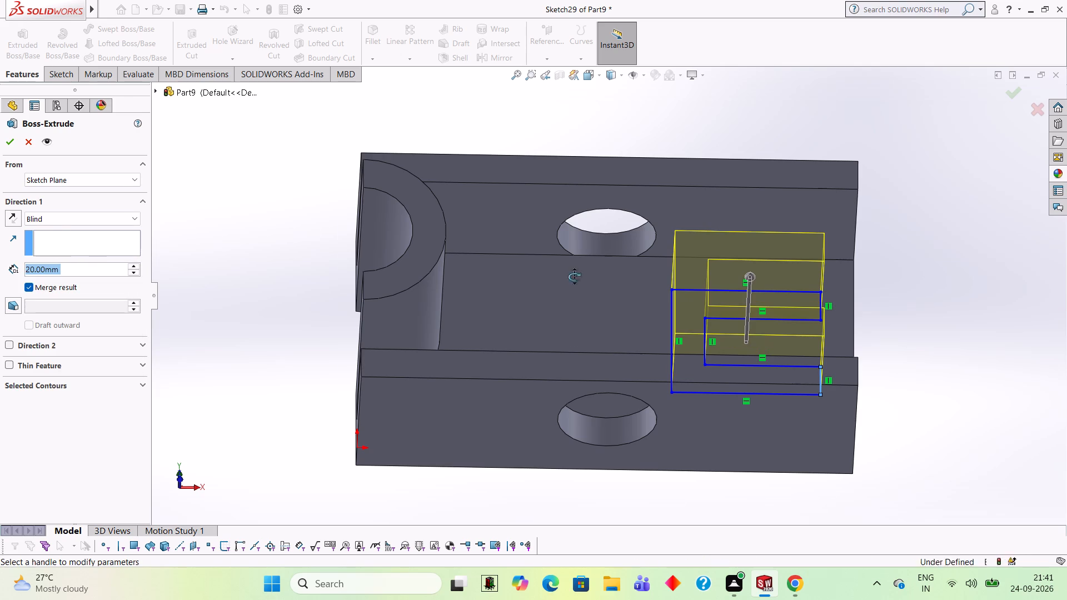
{"action": "middle_click_drag", "start_coordinate": [574, 277], "coordinate": [590, 181]}
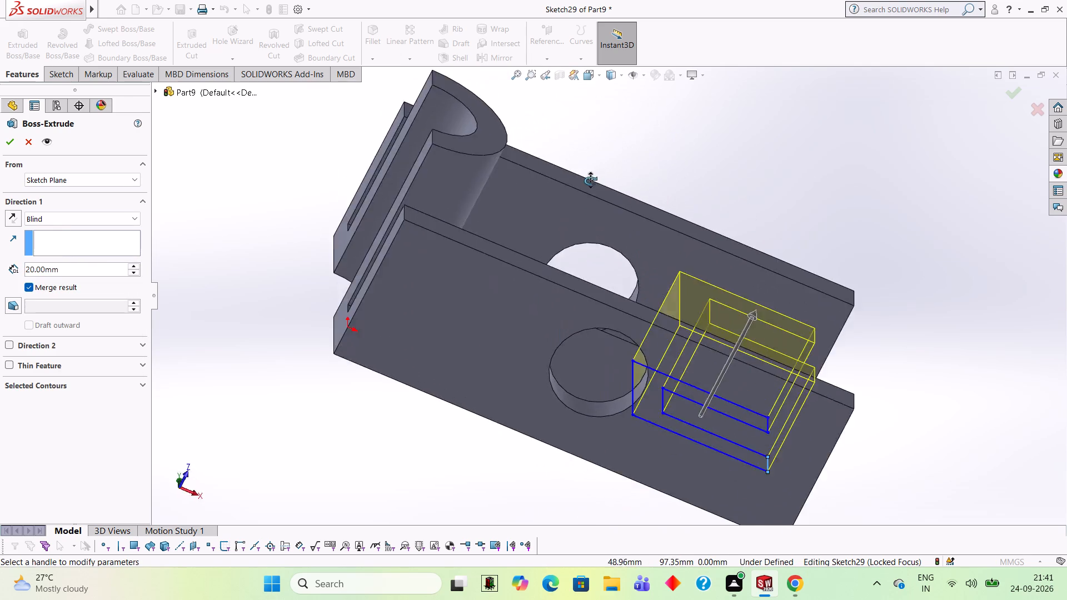
{"action": "middle_click_drag", "start_coordinate": [590, 181], "coordinate": [575, 156]}
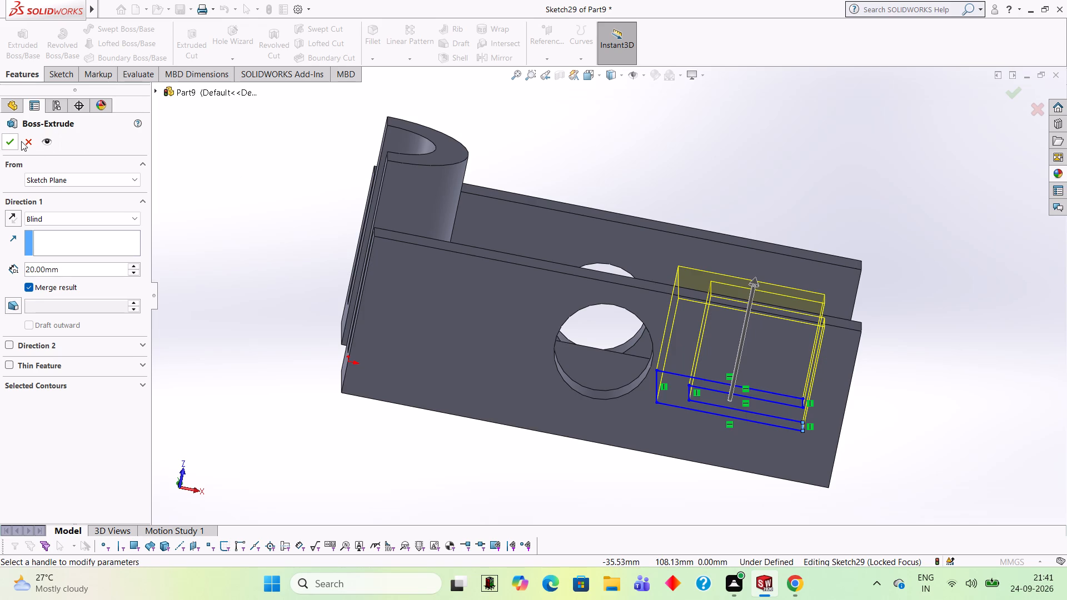
{"action": "left_click", "coordinate": [13, 141]}
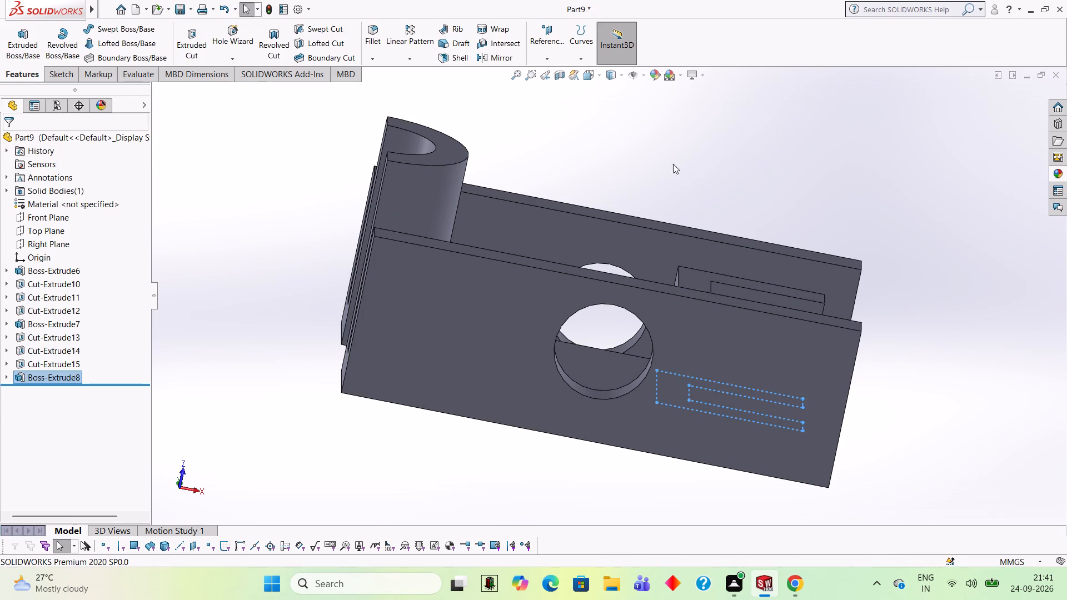
Examine the U-shaped boss, channel, half-round boss and side-wall holes from several angles.
{"action": "left_click", "coordinate": [695, 149]}
{"action": "middle_click_drag", "start_coordinate": [735, 167], "coordinate": [736, 202]}
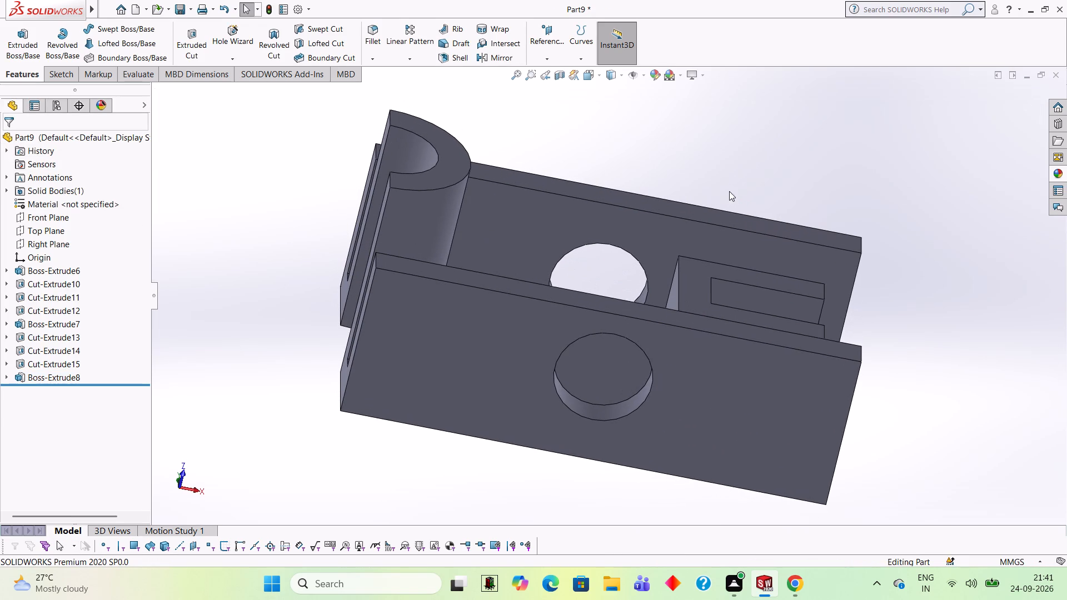
{"action": "middle_click_drag", "start_coordinate": [734, 175], "coordinate": [698, 247]}
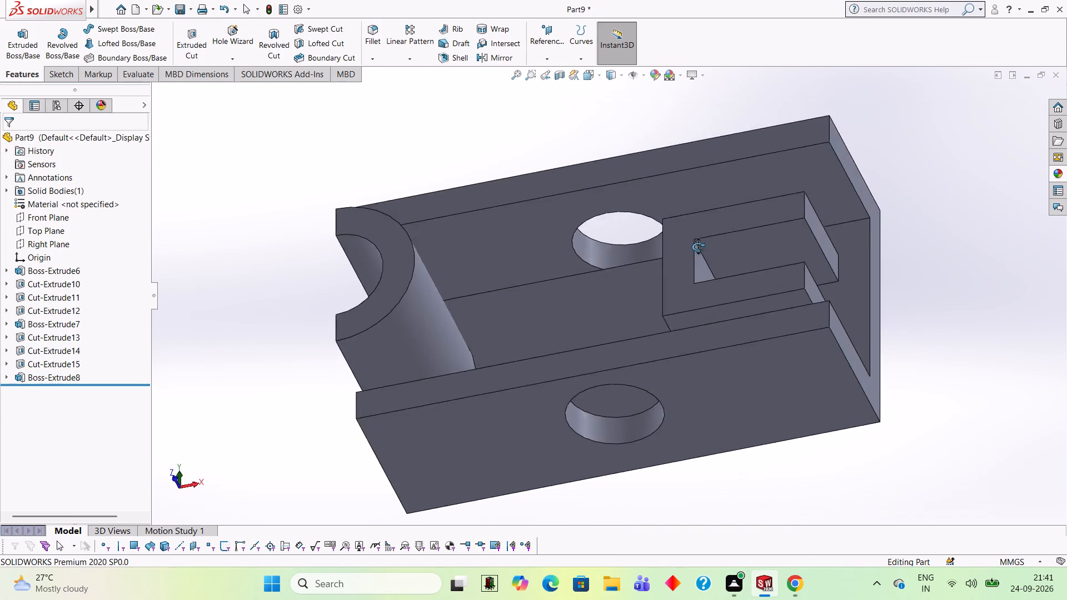
{"action": "middle_click_drag", "start_coordinate": [698, 247], "coordinate": [721, 186]}
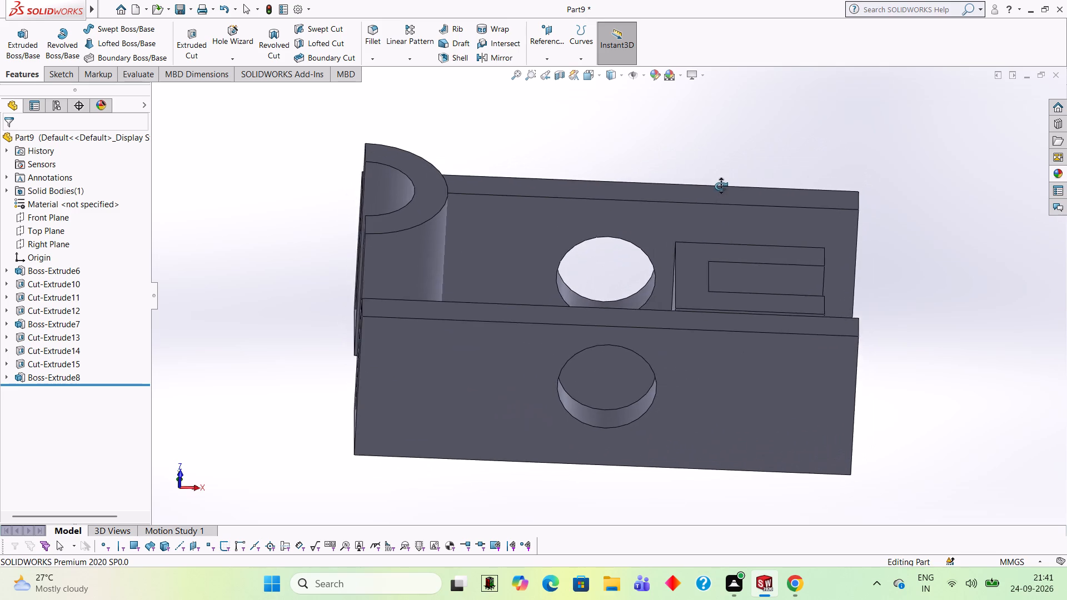
{"action": "middle_click_drag", "start_coordinate": [721, 186], "coordinate": [720, 184]}
{"action": "middle_click_drag", "start_coordinate": [747, 149], "coordinate": [765, 192]}
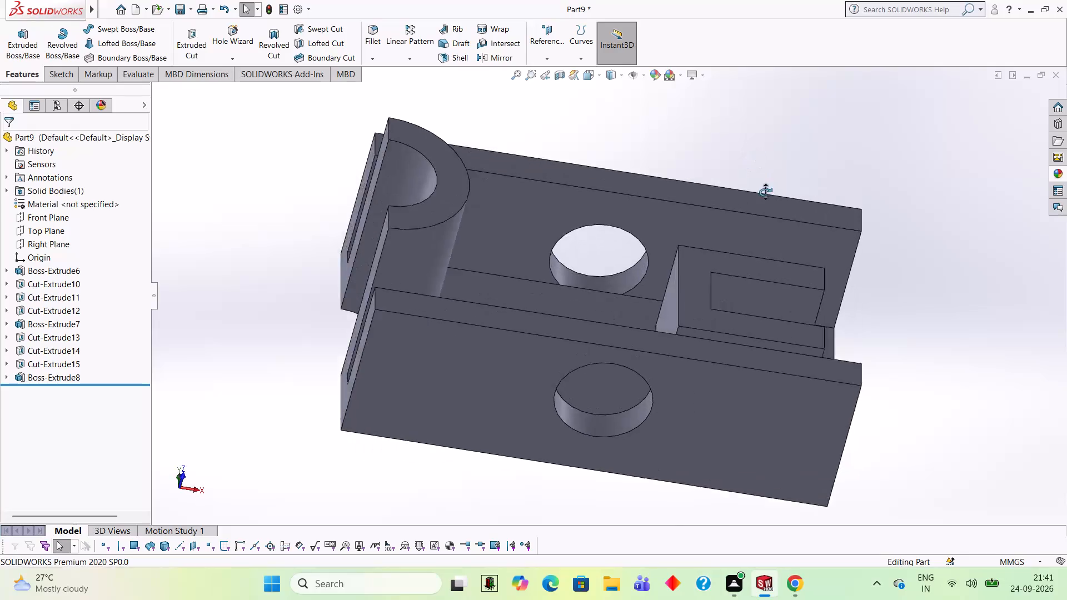
{"action": "middle_click_drag", "start_coordinate": [765, 192], "coordinate": [759, 162]}
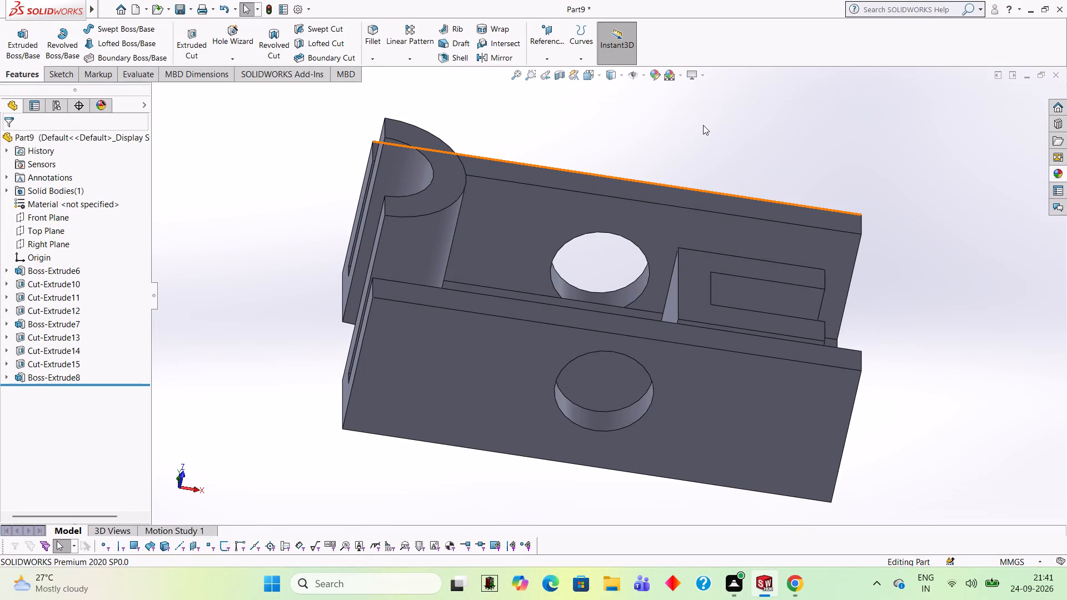
{"action": "middle_click", "coordinate": [738, 150]}
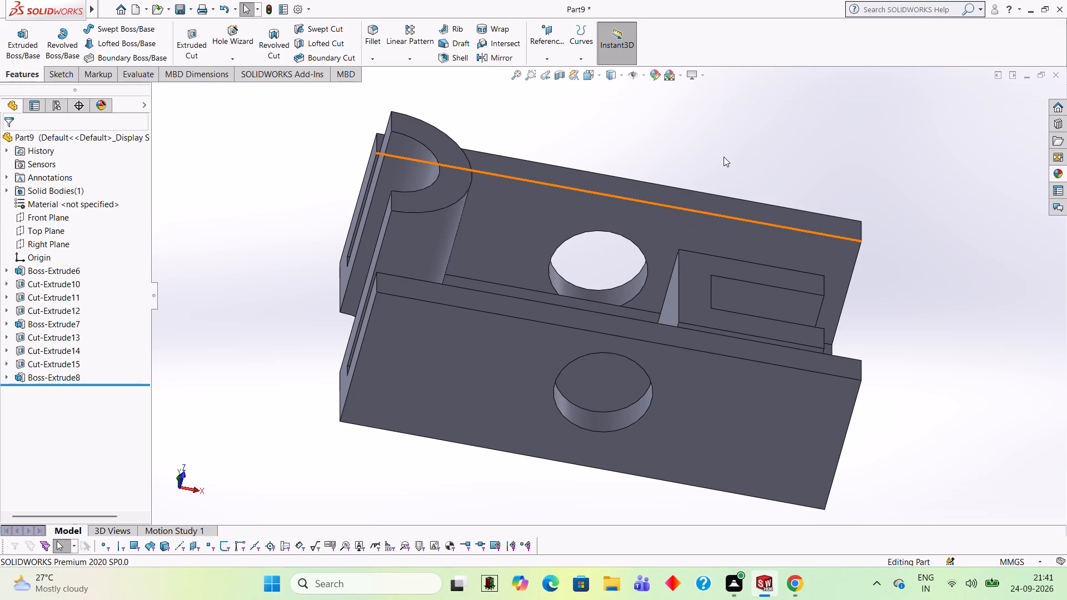
{"action": "middle_click_drag", "start_coordinate": [721, 123], "coordinate": [700, 98]}
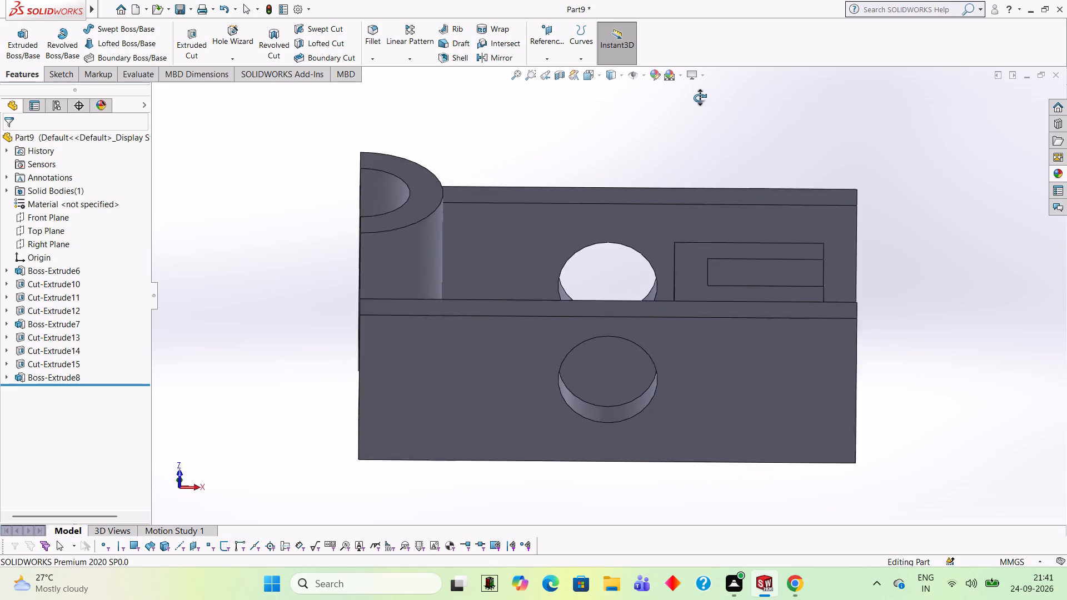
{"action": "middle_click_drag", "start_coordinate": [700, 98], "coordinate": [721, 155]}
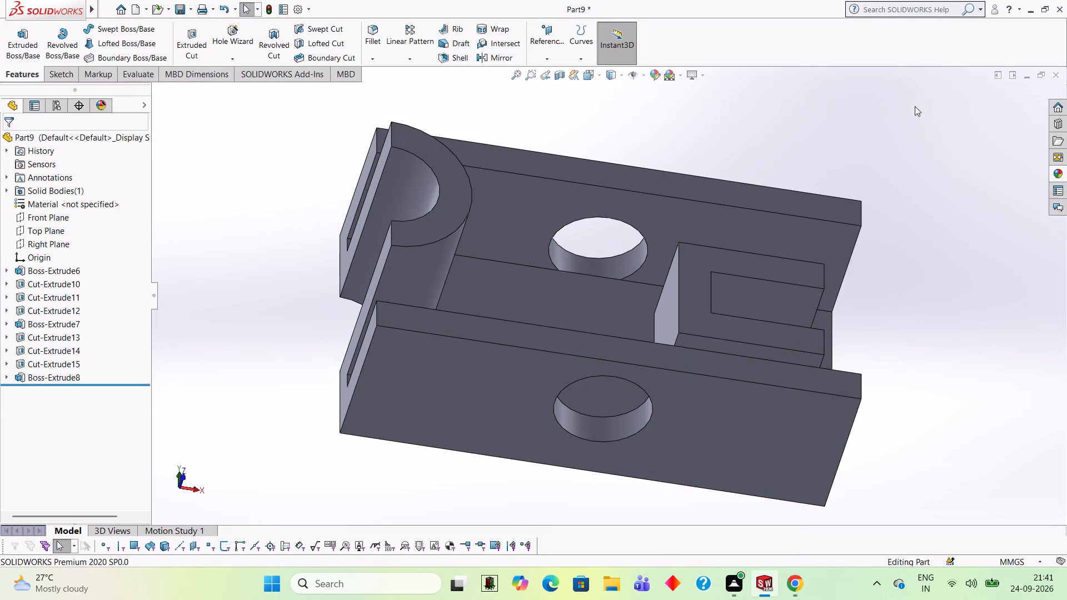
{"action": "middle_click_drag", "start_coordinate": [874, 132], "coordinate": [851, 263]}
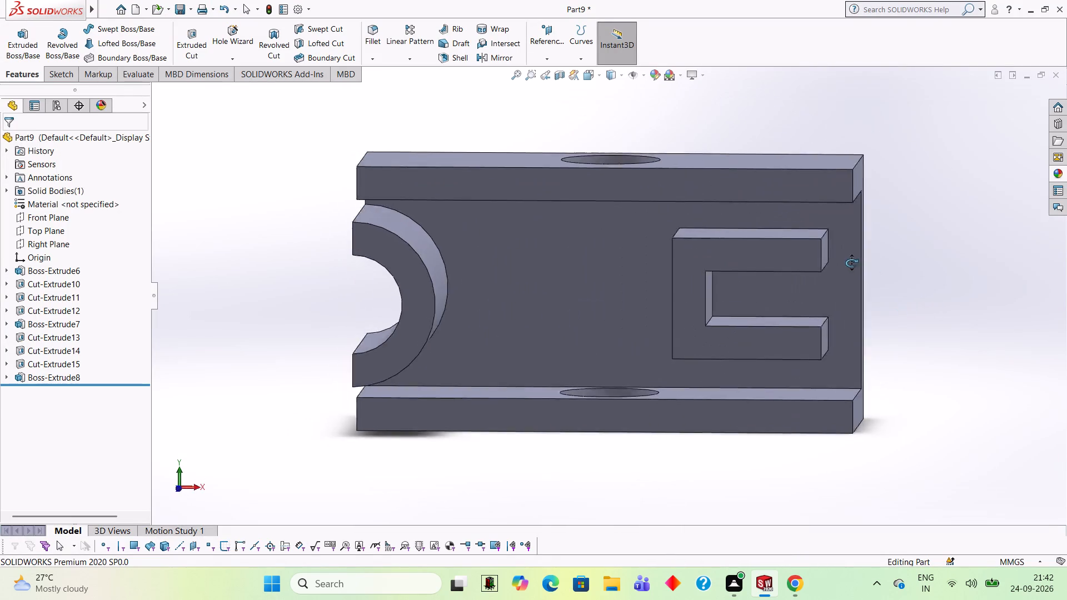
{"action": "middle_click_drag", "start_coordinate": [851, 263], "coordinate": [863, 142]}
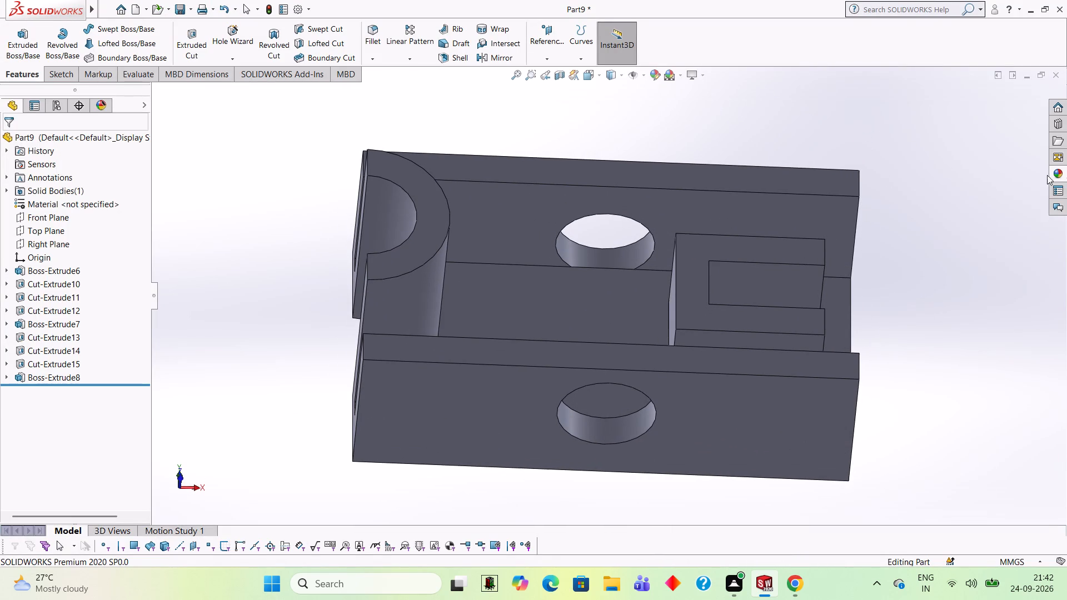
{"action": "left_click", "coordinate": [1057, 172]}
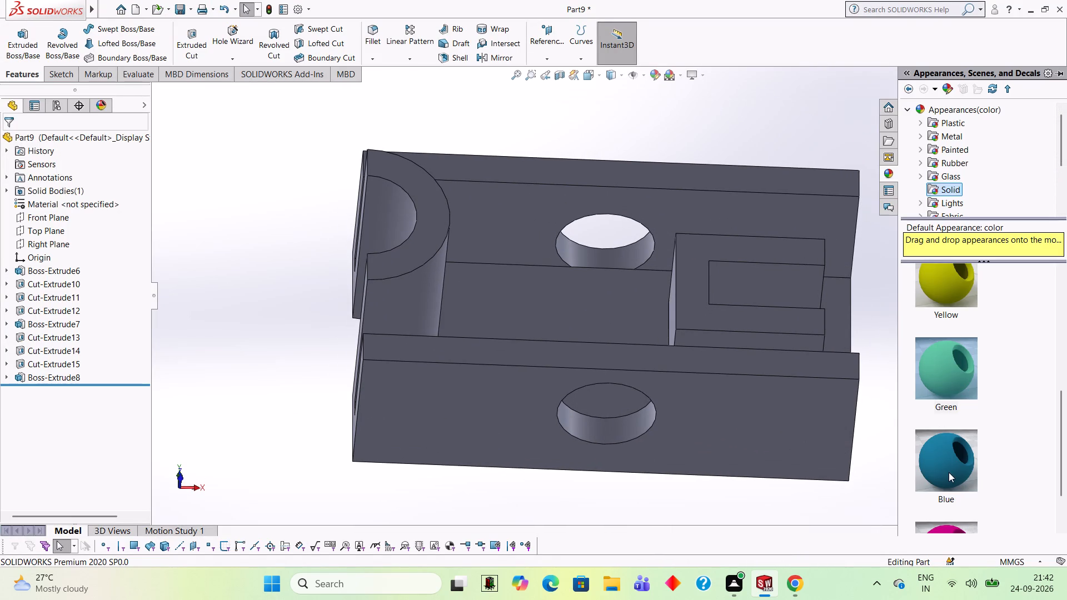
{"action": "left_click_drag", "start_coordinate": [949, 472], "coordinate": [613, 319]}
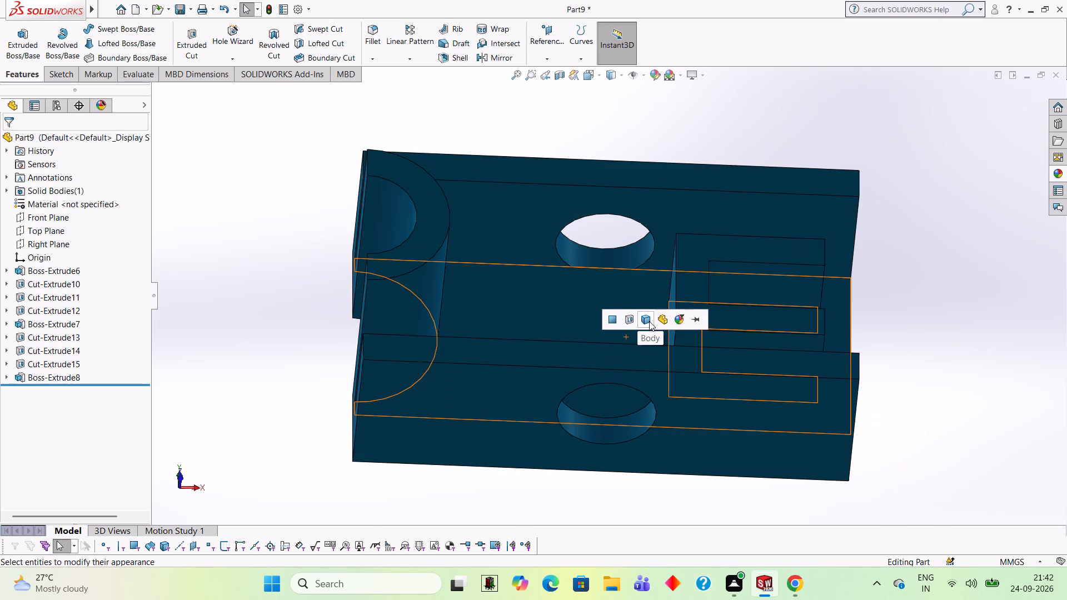
Apply the Orange solid-colour appearance to the whole body of the channel part.
{"action": "left_click", "coordinate": [1061, 178]}
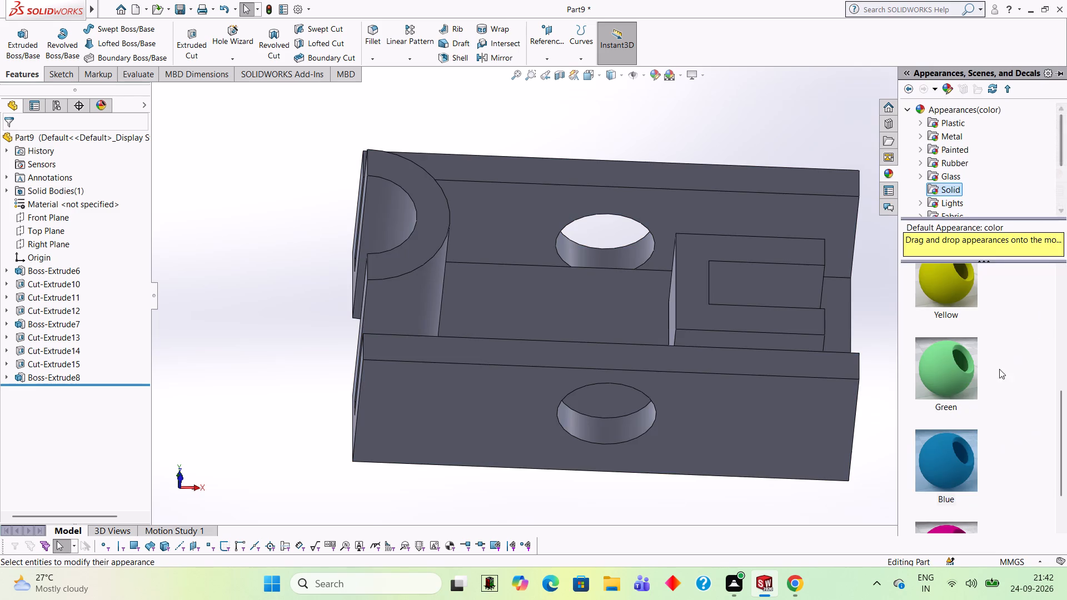
{"action": "scroll", "coordinate": [960, 336], "scroll_direction": "up", "scroll_amount": 4}
{"action": "scroll", "coordinate": [949, 378], "scroll_direction": "down", "scroll_amount": 4}
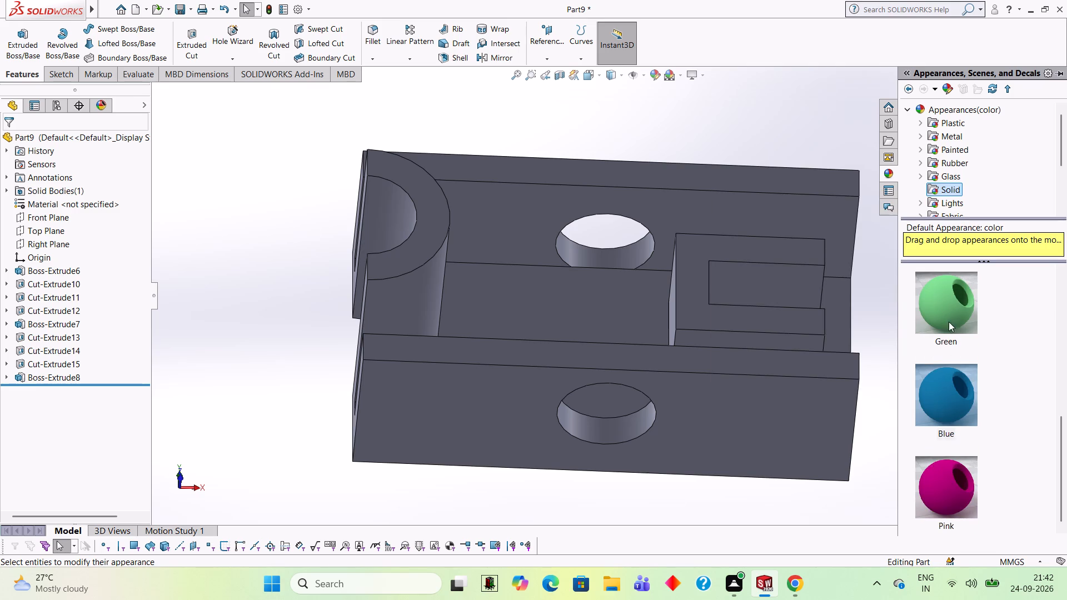
{"action": "scroll", "coordinate": [948, 380], "scroll_direction": "up", "scroll_amount": 1}
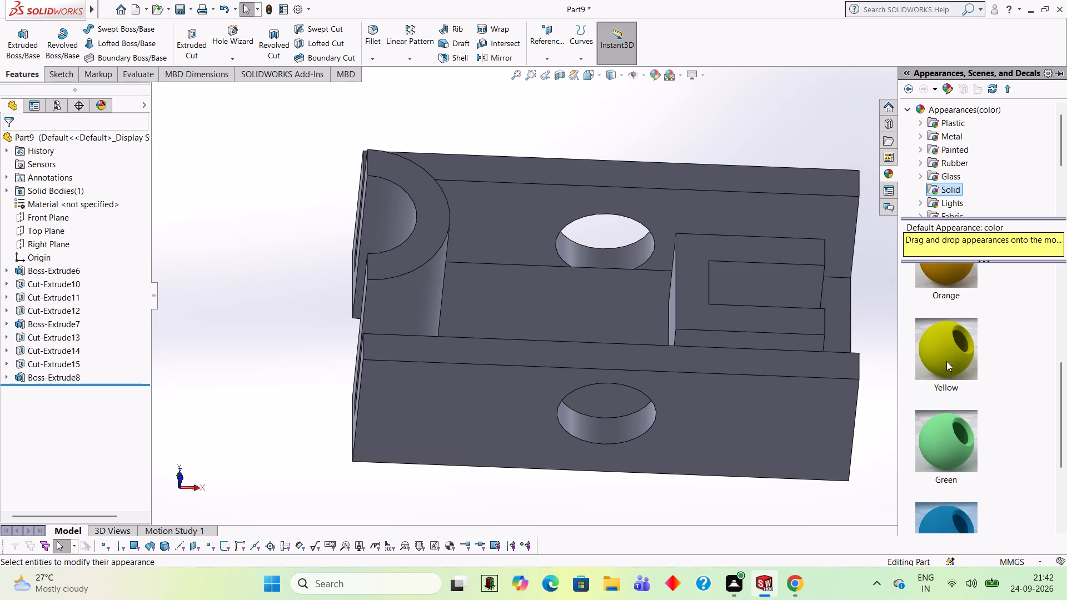
{"action": "scroll", "coordinate": [946, 361], "scroll_direction": "up", "scroll_amount": 1}
{"action": "left_click_drag", "start_coordinate": [946, 391], "coordinate": [624, 323]}
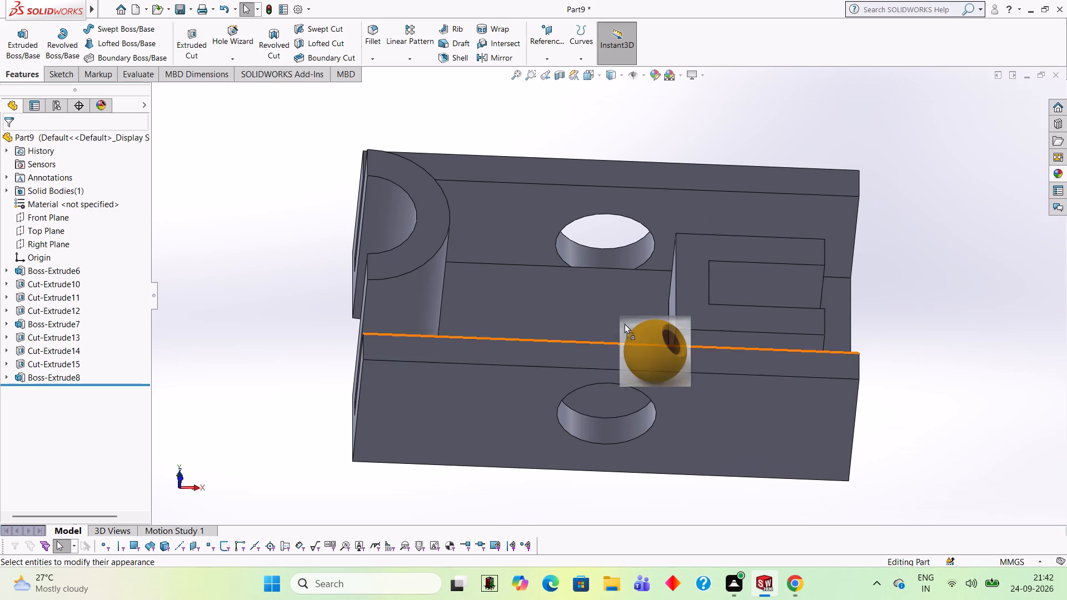
{"action": "left_click_drag", "start_coordinate": [624, 323], "coordinate": [602, 304]}
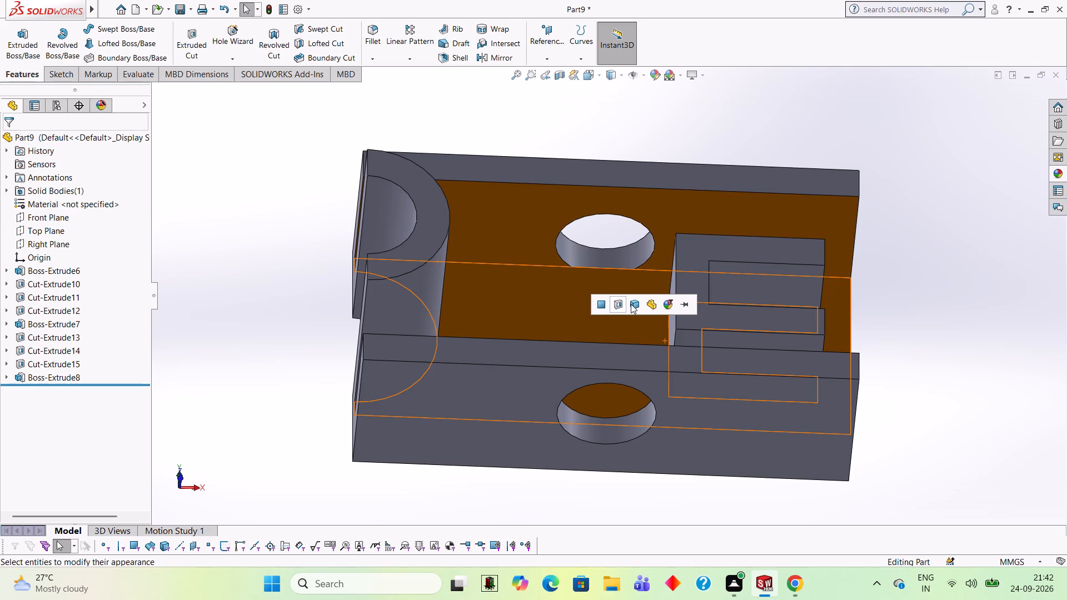
{"action": "left_click", "coordinate": [631, 304]}
Apply the Pink solid-colour appearance to the inner surface of the hole in the front side wall.
{"action": "left_click", "coordinate": [1059, 172]}
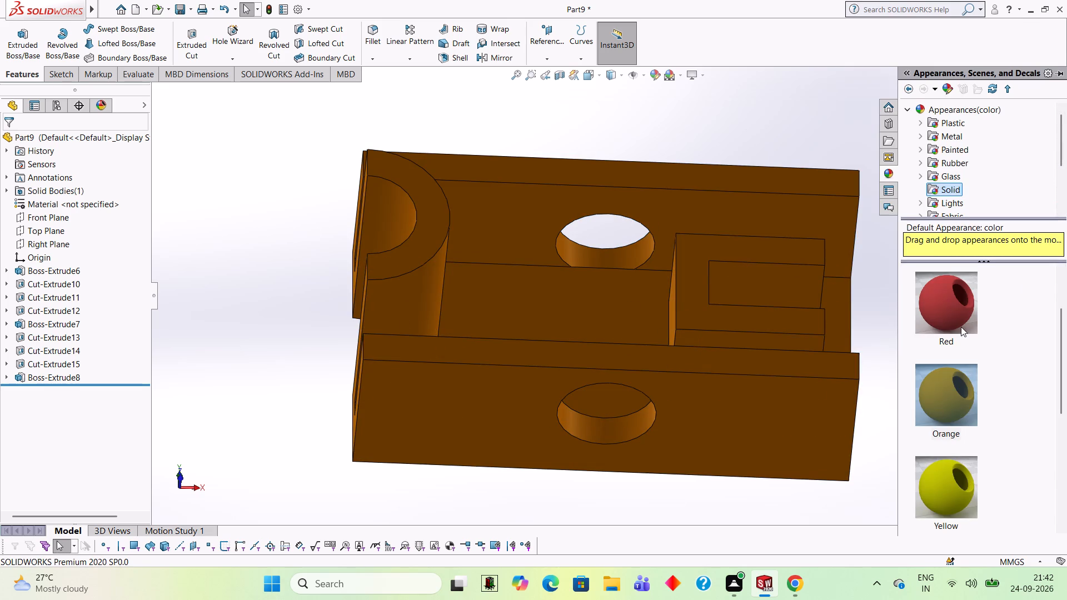
{"action": "scroll", "coordinate": [941, 365], "scroll_direction": "down", "scroll_amount": 2}
{"action": "left_click_drag", "start_coordinate": [945, 471], "coordinate": [712, 421]}
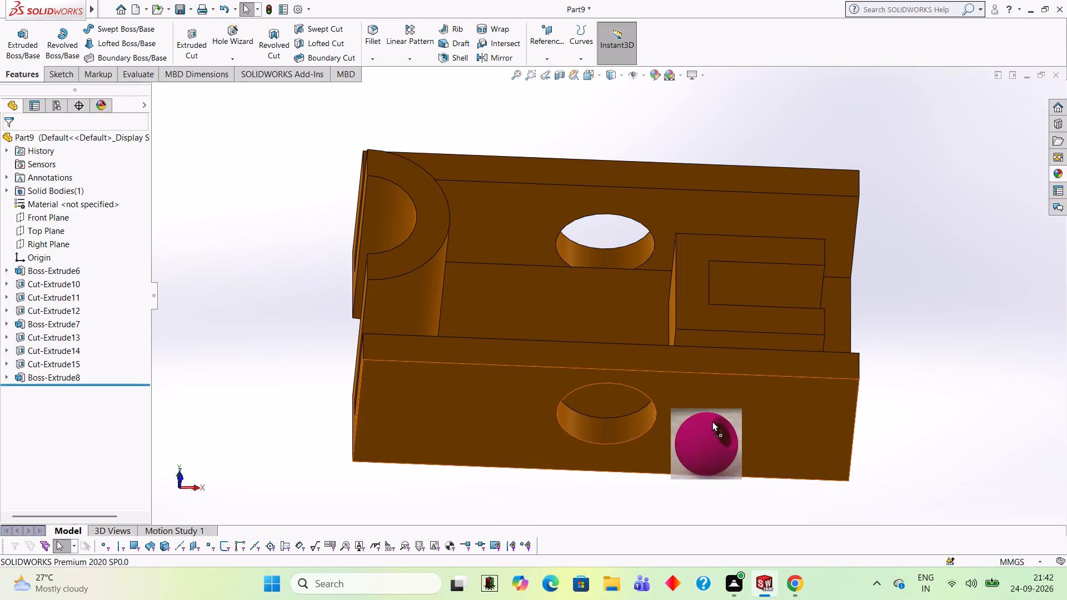
{"action": "left_click_drag", "start_coordinate": [712, 421], "coordinate": [622, 424]}
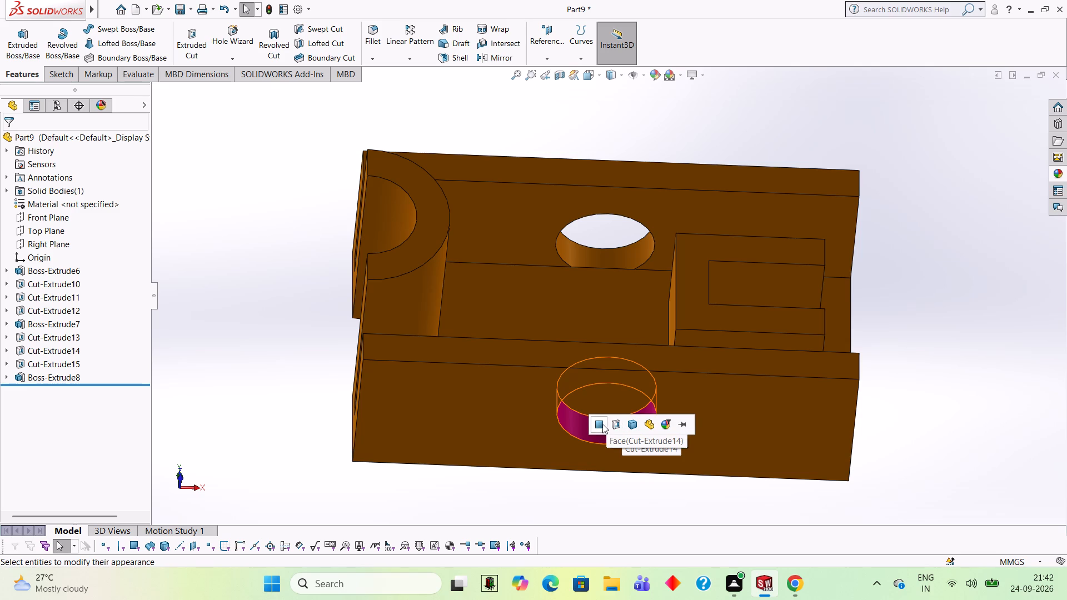
{"action": "left_click", "coordinate": [610, 424]}
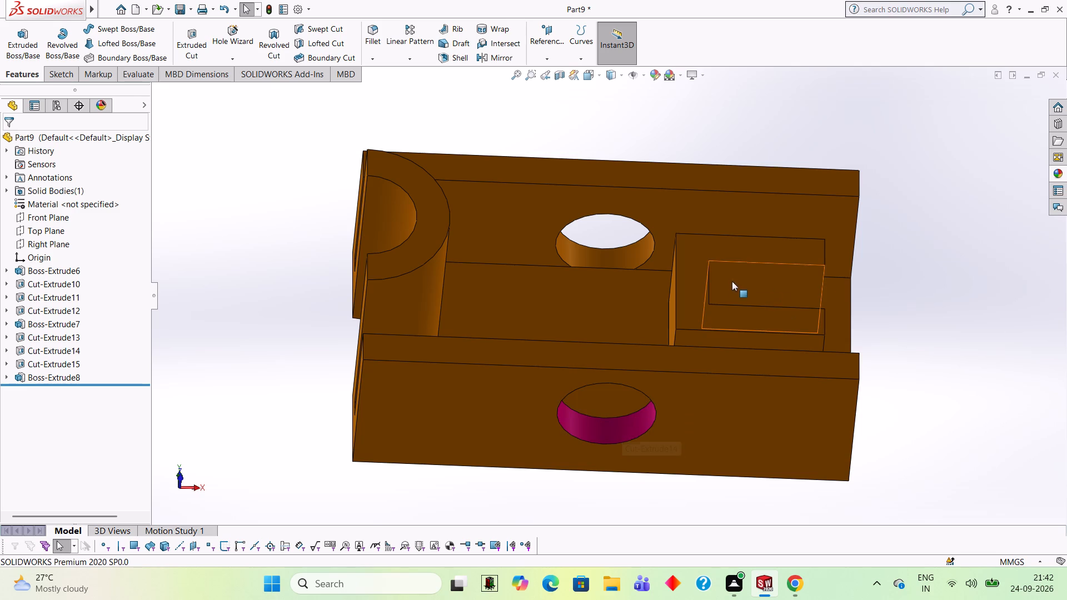
Apply the Green solid-colour appearance to the entire U-shaped floor boss feature.
{"action": "left_click", "coordinate": [1061, 172]}
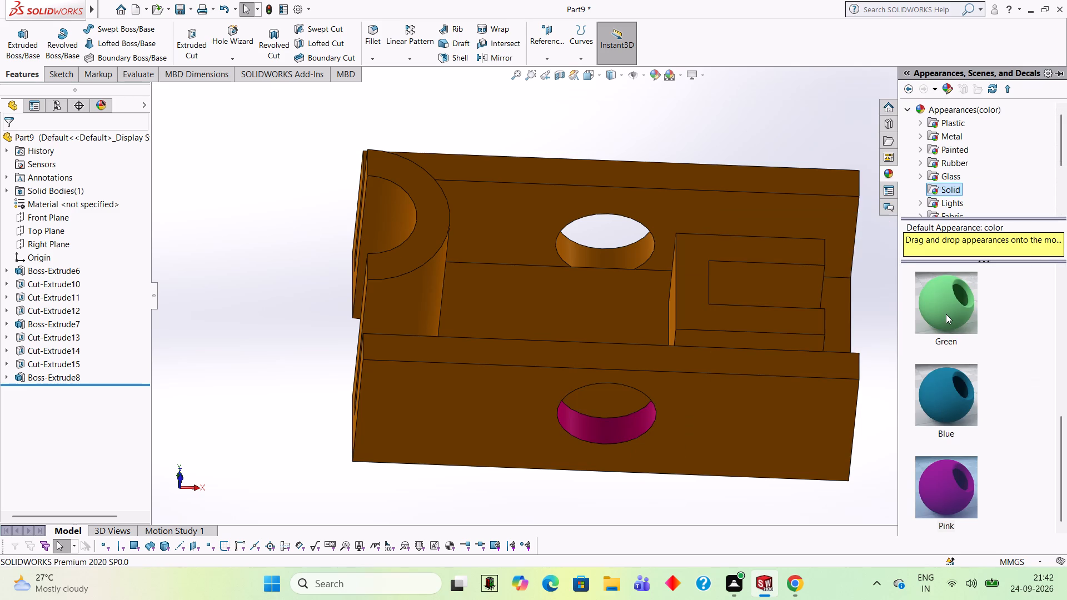
{"action": "left_click_drag", "start_coordinate": [946, 313], "coordinate": [699, 289]}
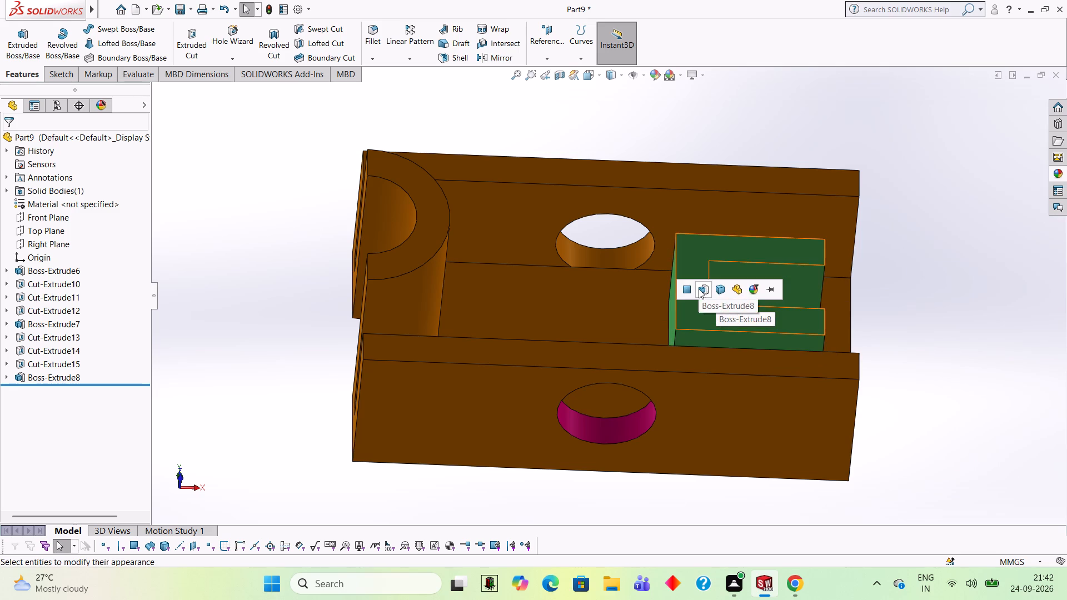
{"action": "left_click", "coordinate": [699, 289]}
Apply the Pink solid-colour appearance to the inner surface of the hole in the opposite side wall.
{"action": "middle_click_drag", "start_coordinate": [869, 204], "coordinate": [901, 242]}
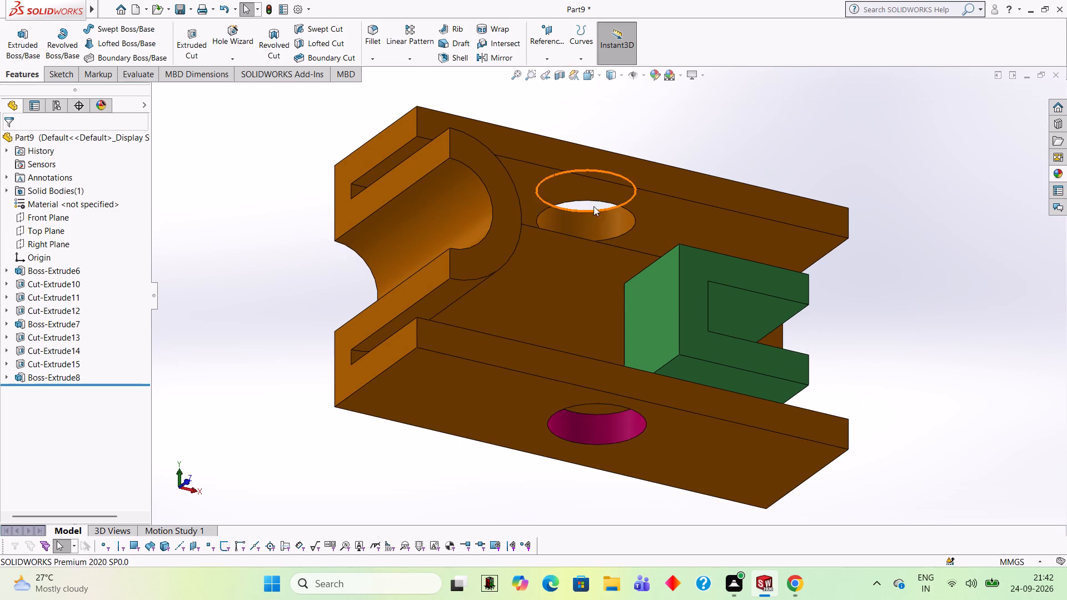
{"action": "scroll", "coordinate": [601, 210], "scroll_direction": "down", "scroll_amount": 2}
{"action": "left_click", "coordinate": [1058, 173]}
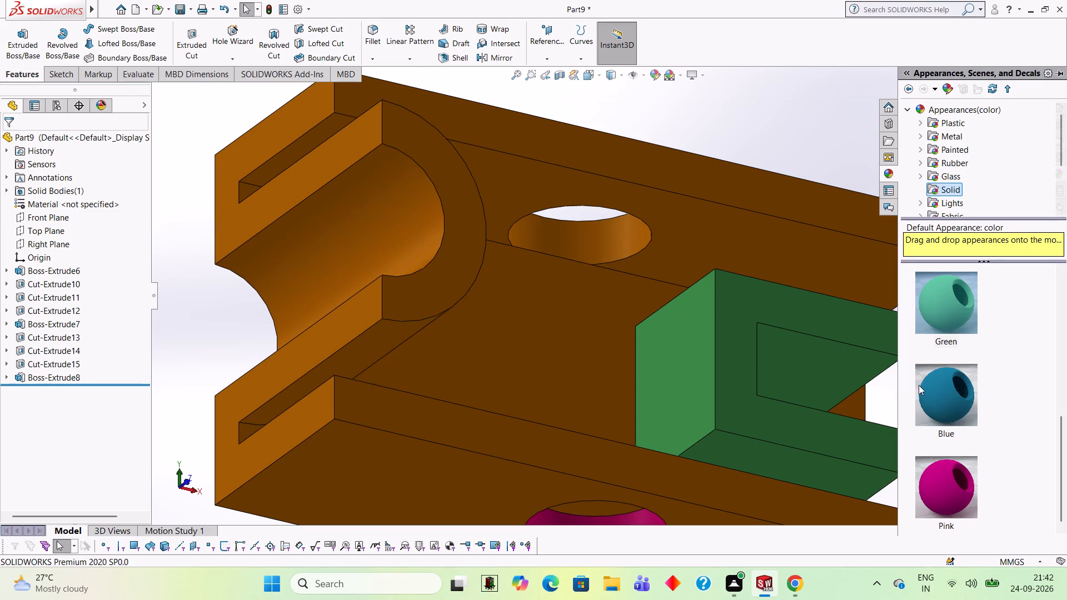
{"action": "left_click_drag", "start_coordinate": [951, 487], "coordinate": [591, 237]}
{"action": "left_click", "coordinate": [591, 237]}
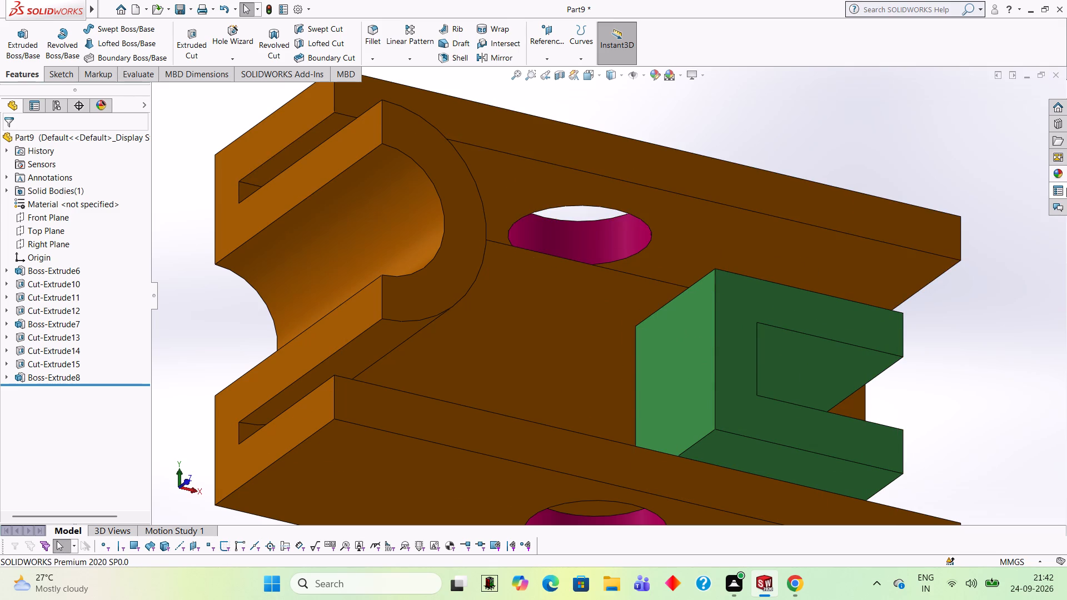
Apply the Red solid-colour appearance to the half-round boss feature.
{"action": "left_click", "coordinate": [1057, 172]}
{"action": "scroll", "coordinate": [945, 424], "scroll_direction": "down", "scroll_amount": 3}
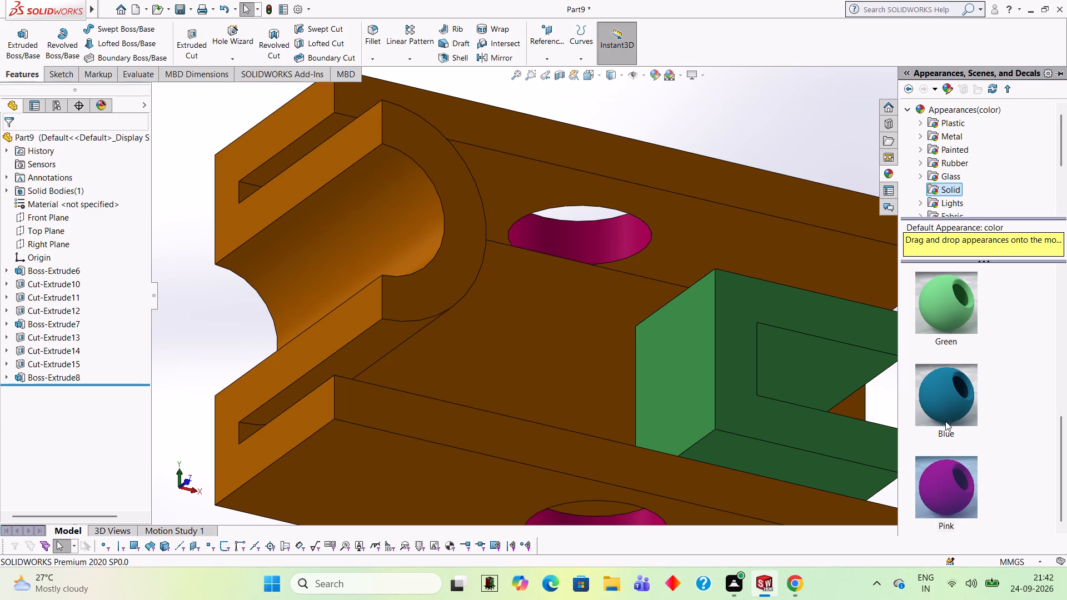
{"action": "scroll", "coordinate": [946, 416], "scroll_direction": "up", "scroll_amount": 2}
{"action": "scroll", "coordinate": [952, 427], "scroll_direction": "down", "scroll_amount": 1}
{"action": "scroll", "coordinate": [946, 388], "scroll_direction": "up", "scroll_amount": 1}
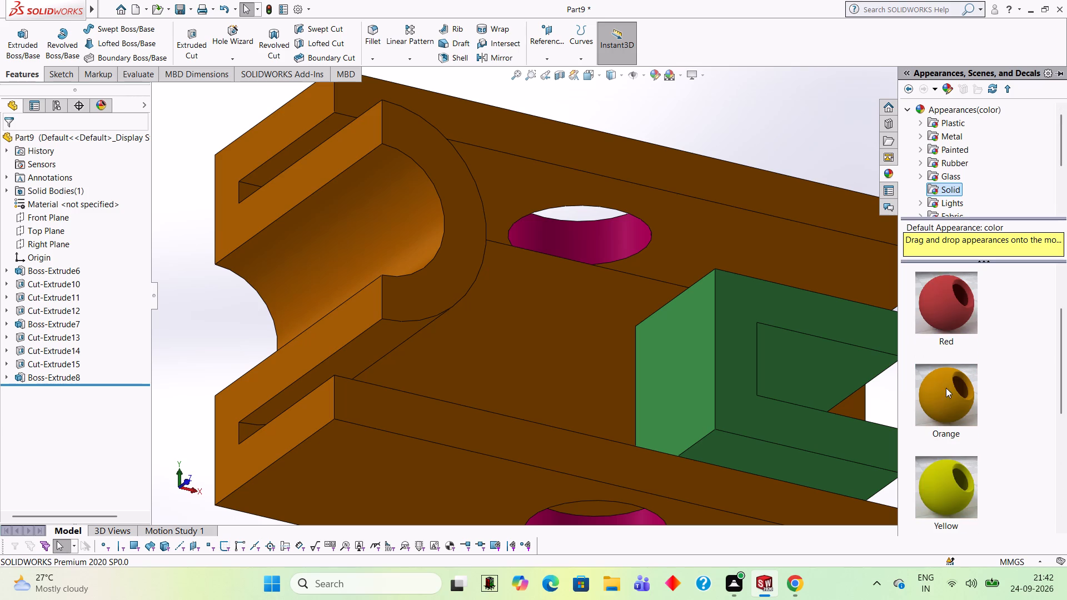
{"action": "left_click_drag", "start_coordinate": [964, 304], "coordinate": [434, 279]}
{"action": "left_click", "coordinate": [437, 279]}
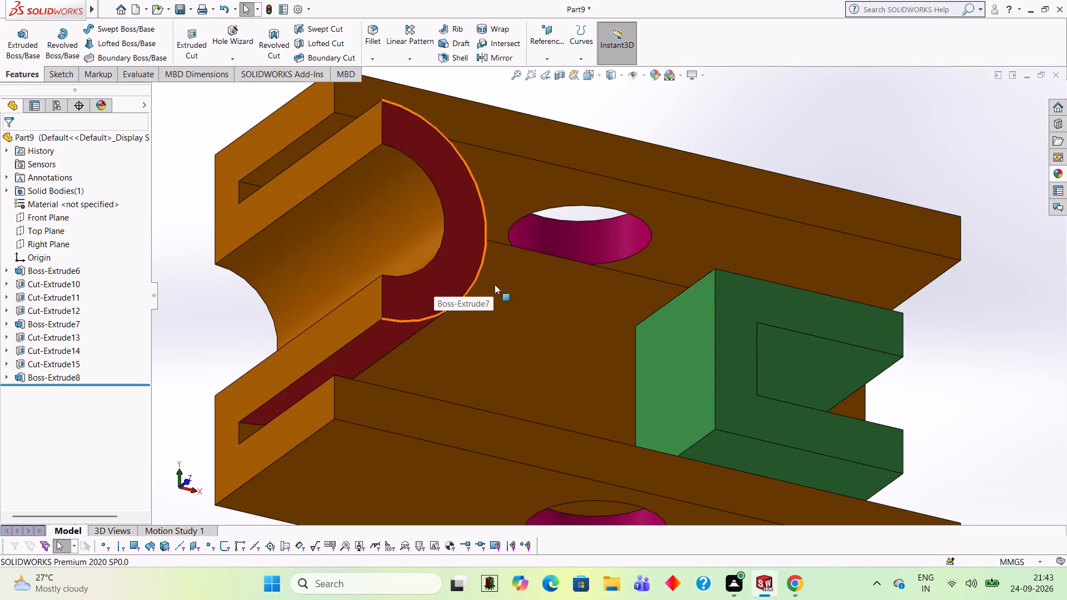
Apply the Yellow solid-colour appearance to the half-round boss feature.
{"action": "left_click", "coordinate": [1057, 171]}
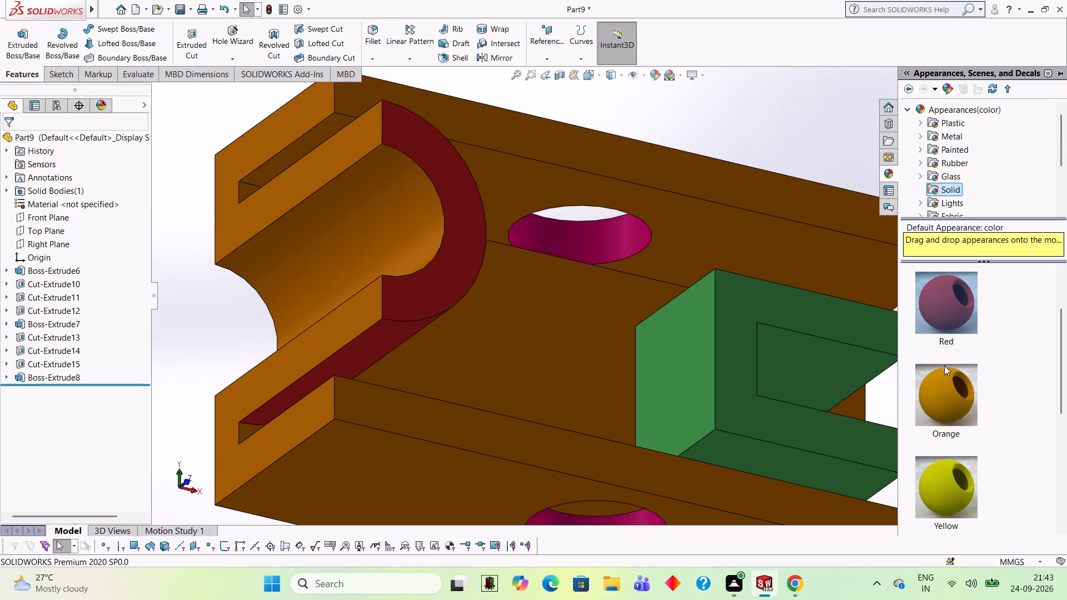
{"action": "scroll", "coordinate": [944, 365], "scroll_direction": "down", "scroll_amount": 1}
{"action": "left_click_drag", "start_coordinate": [945, 358], "coordinate": [421, 319]}
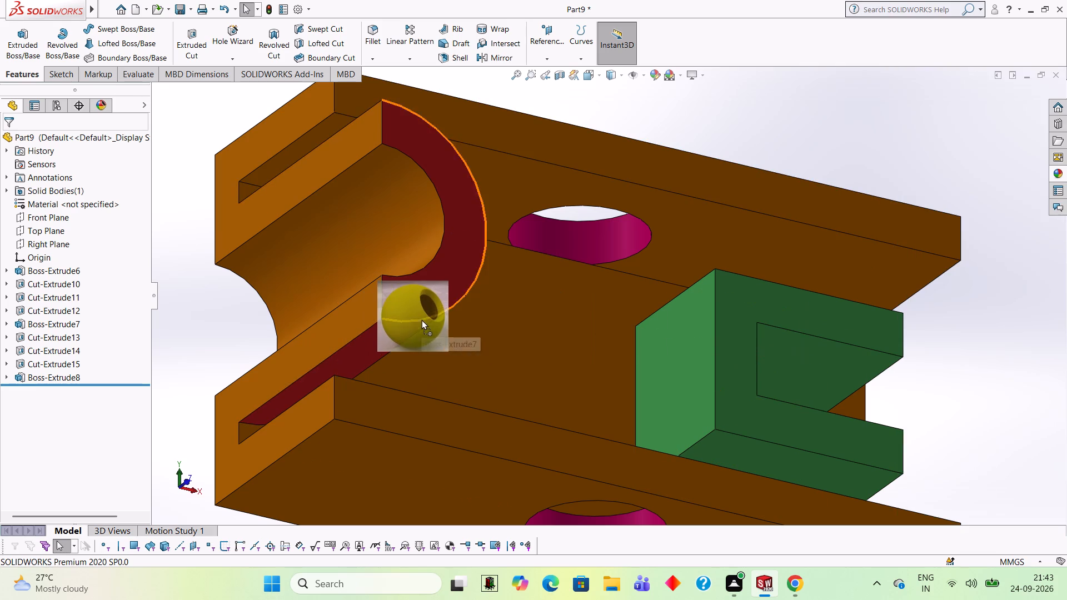
{"action": "left_click_drag", "start_coordinate": [421, 319], "coordinate": [423, 308]}
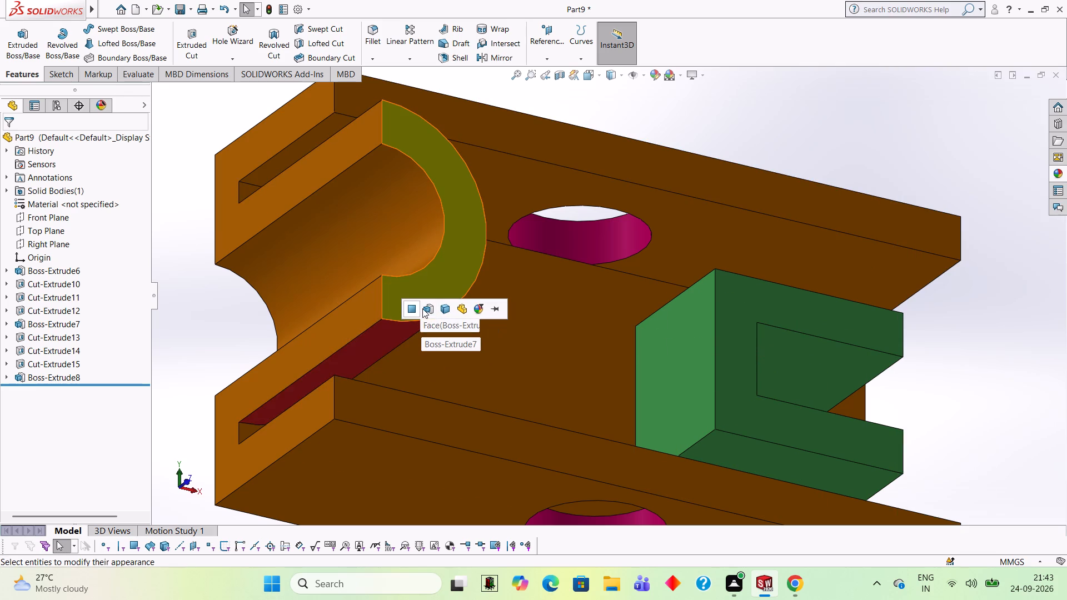
{"action": "left_click", "coordinate": [422, 308]}
Apply the Yellow solid-colour appearance to the bore surface inside the half-round boss.
{"action": "middle_click_drag", "start_coordinate": [622, 262], "coordinate": [574, 304]}
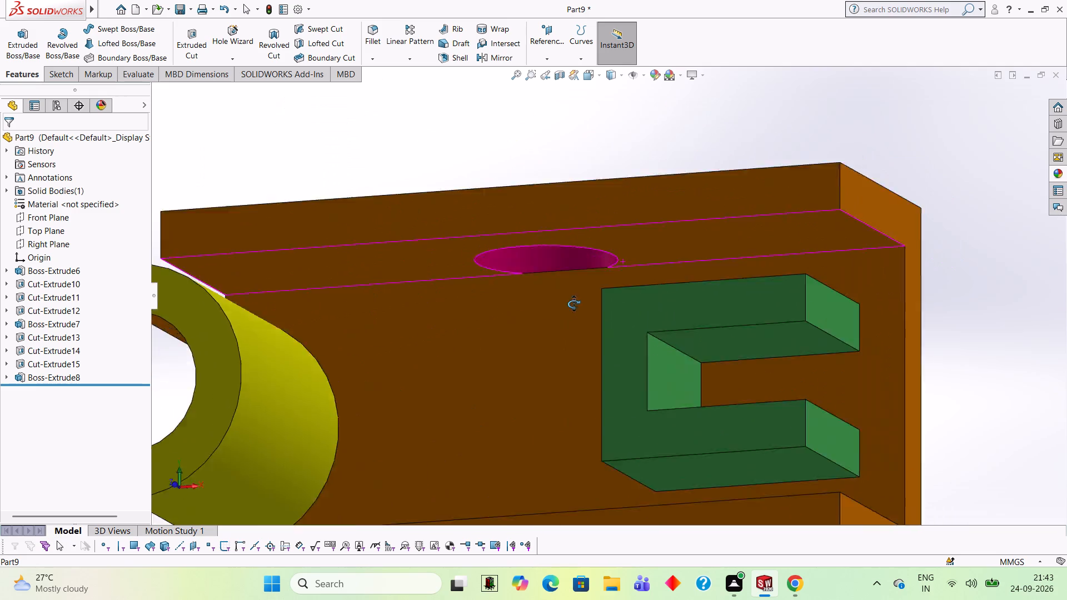
{"action": "middle_click_drag", "start_coordinate": [574, 304], "coordinate": [681, 295]}
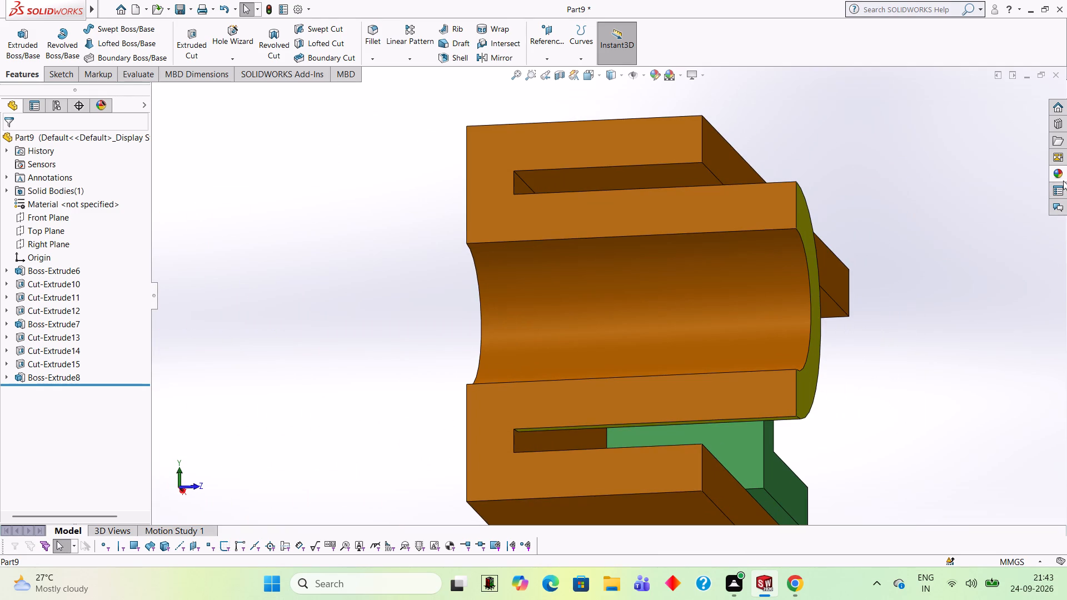
{"action": "left_click", "coordinate": [1058, 179]}
{"action": "left_click_drag", "start_coordinate": [947, 350], "coordinate": [721, 292]}
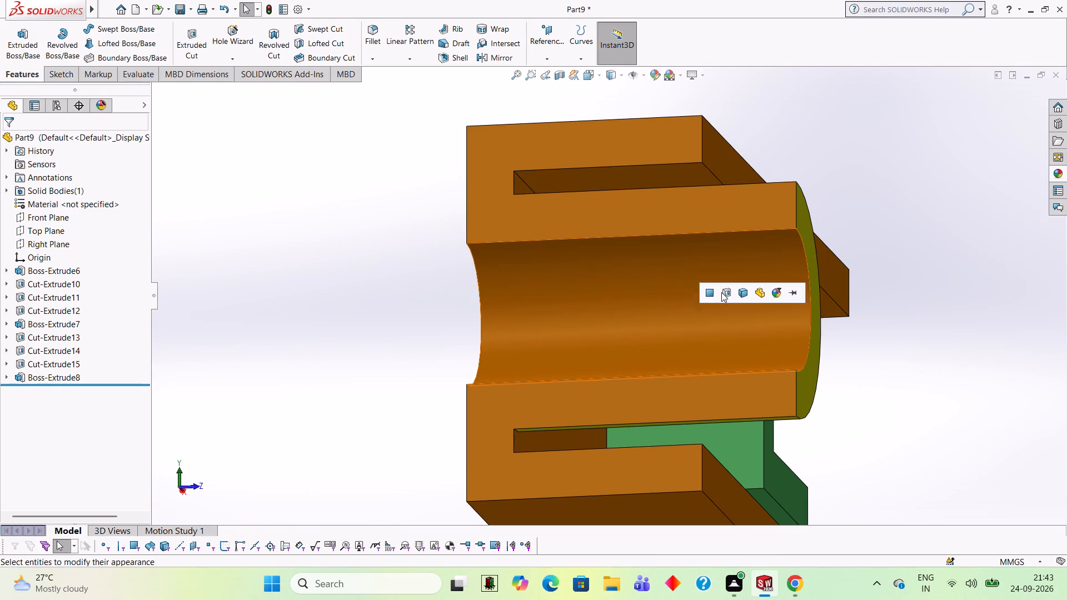
{"action": "left_click", "coordinate": [721, 292]}
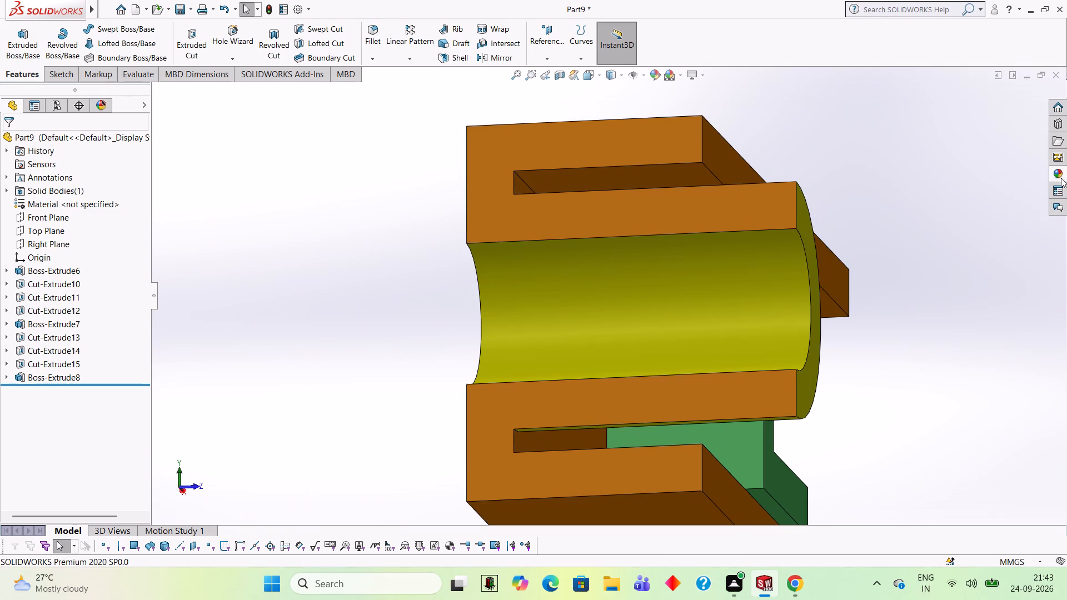
Apply the Yellow solid-colour appearance to the two slotted end faces on either side of the half-round bore.
{"action": "left_click", "coordinate": [1061, 178]}
{"action": "left_click_drag", "start_coordinate": [964, 350], "coordinate": [764, 217]}
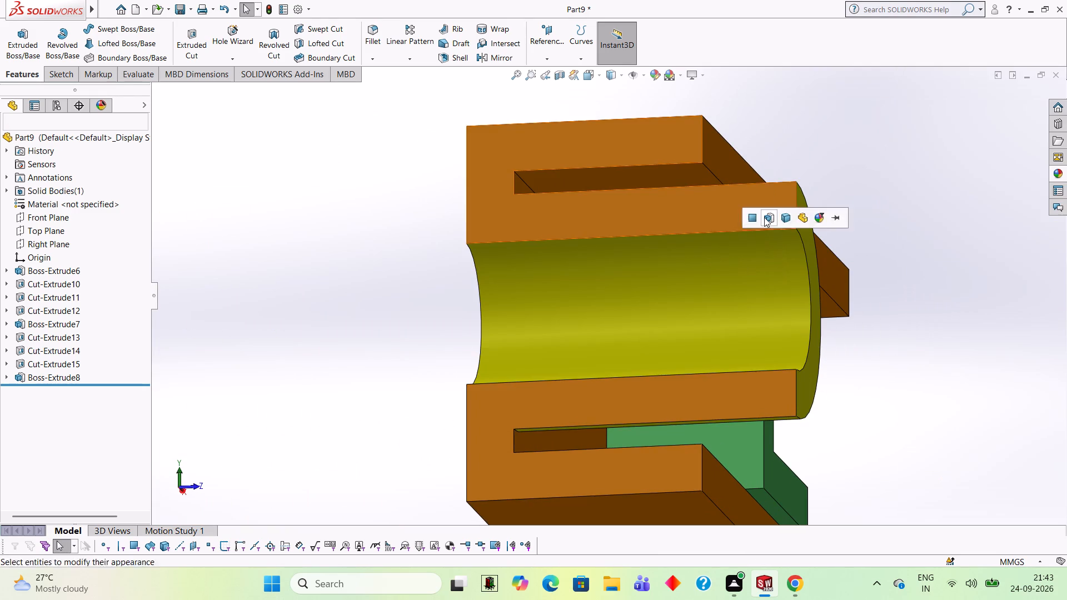
{"action": "left_click", "coordinate": [756, 218]}
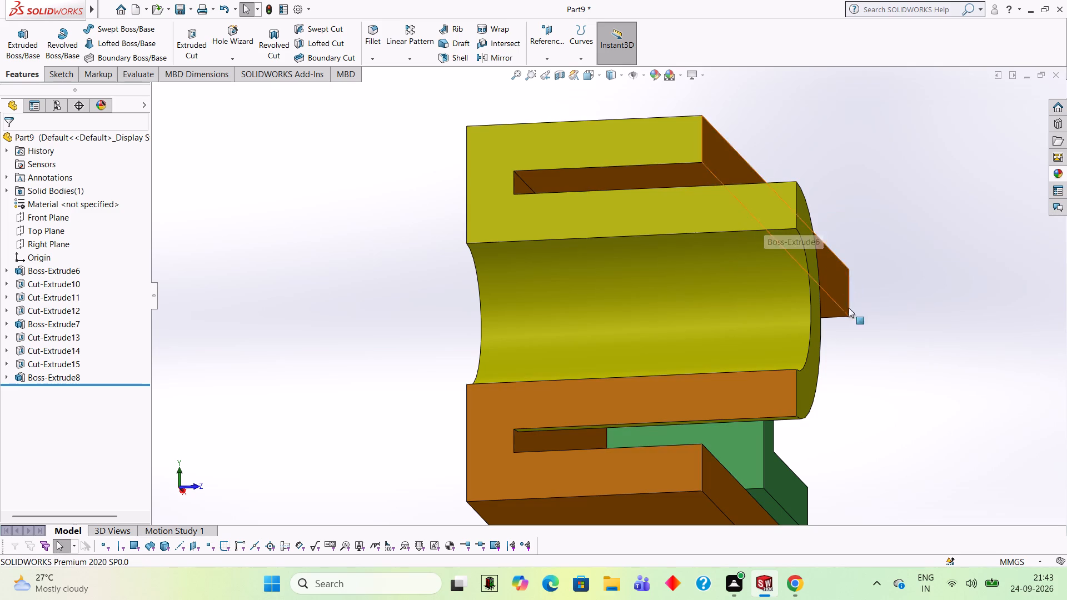
{"action": "middle_click_drag", "start_coordinate": [995, 326], "coordinate": [934, 231]}
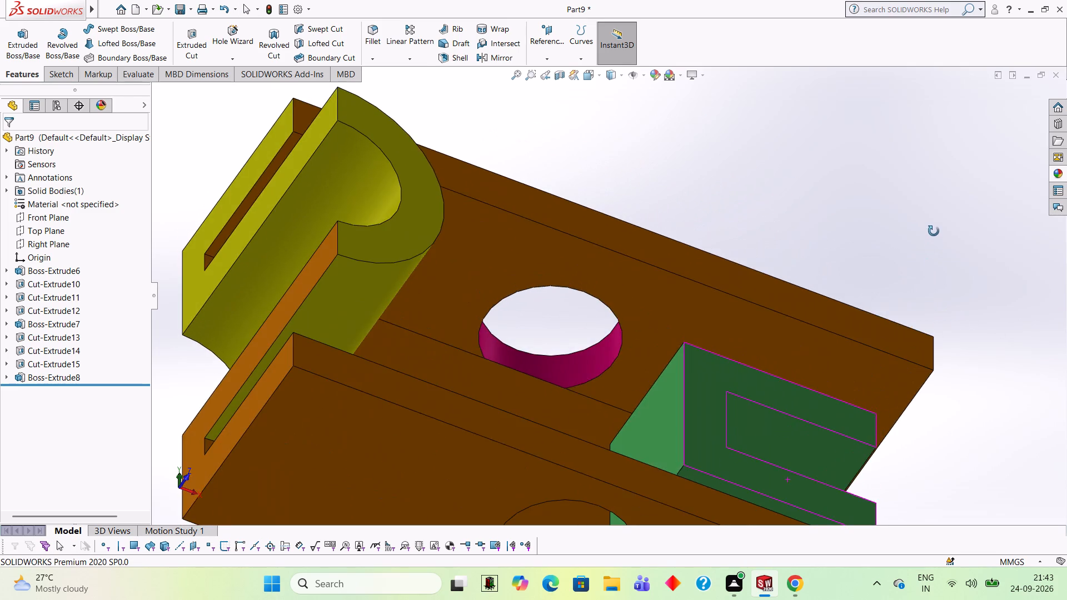
{"action": "middle_click_drag", "start_coordinate": [934, 231], "coordinate": [979, 303]}
{"action": "left_click", "coordinate": [1058, 176]}
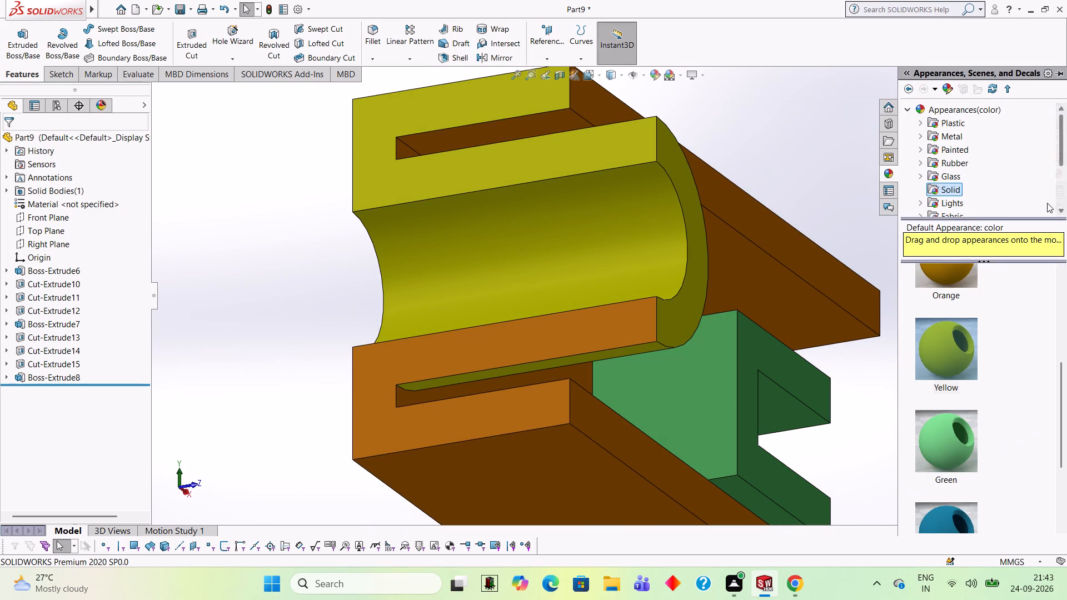
{"action": "left_click_drag", "start_coordinate": [934, 358], "coordinate": [611, 338]}
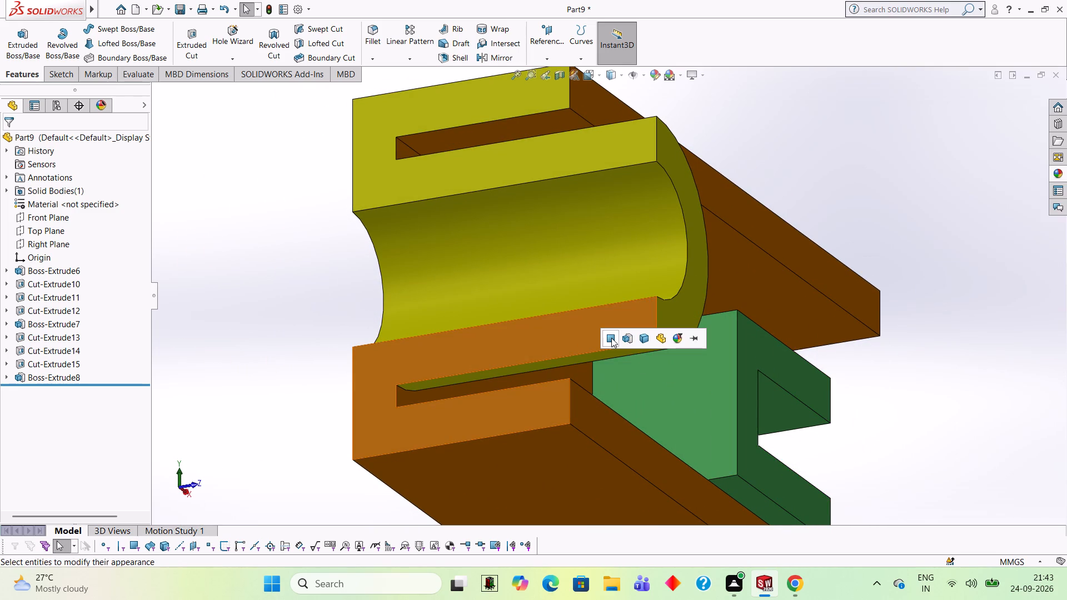
{"action": "left_click", "coordinate": [611, 338]}
{"action": "middle_click_drag", "start_coordinate": [907, 321], "coordinate": [876, 303]}
{"action": "scroll", "coordinate": [876, 303], "scroll_direction": "up", "scroll_amount": 2}
{"action": "middle_click_drag", "start_coordinate": [875, 289], "coordinate": [861, 282]}
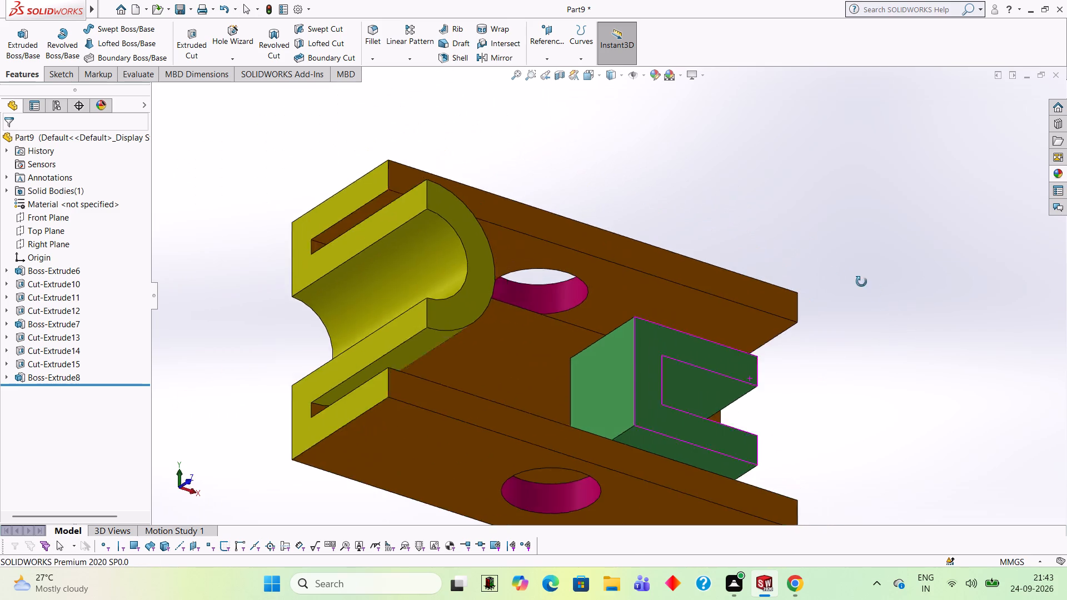
Examine the coloured channel part from several sides, checking the half-round boss, side-wall holes, U-shaped boss and channel faces.
{"action": "middle_click_drag", "start_coordinate": [861, 282], "coordinate": [845, 255]}
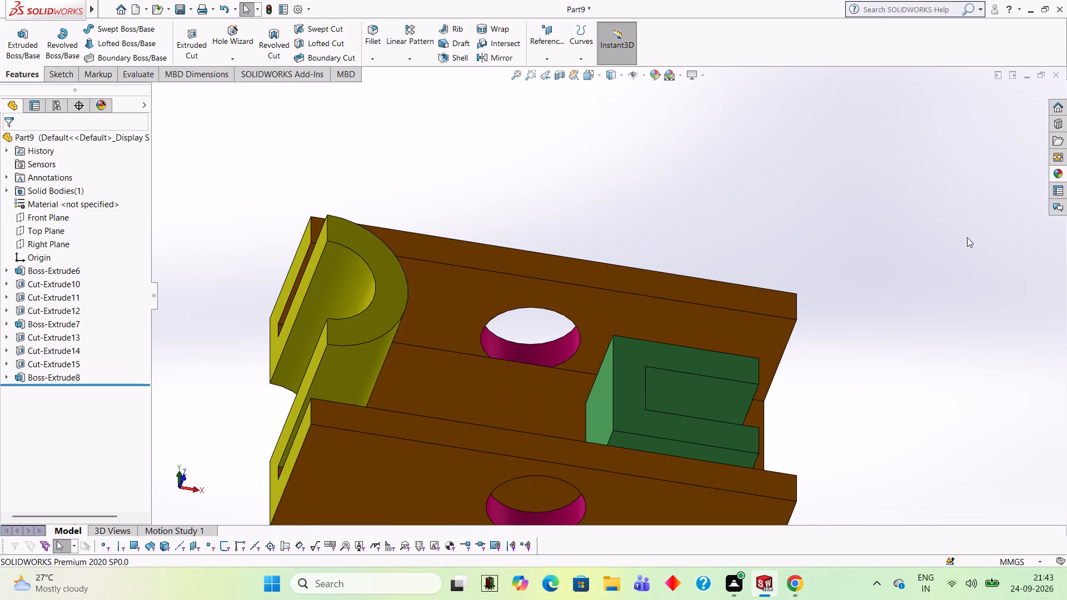
{"action": "scroll", "coordinate": [964, 340], "scroll_direction": "up", "scroll_amount": 1}
{"action": "middle_click_drag", "start_coordinate": [965, 337], "coordinate": [943, 336]}
{"action": "scroll", "coordinate": [965, 337], "scroll_direction": "up", "scroll_amount": 1}
{"action": "scroll", "coordinate": [954, 340], "scroll_direction": "down", "scroll_amount": 1}
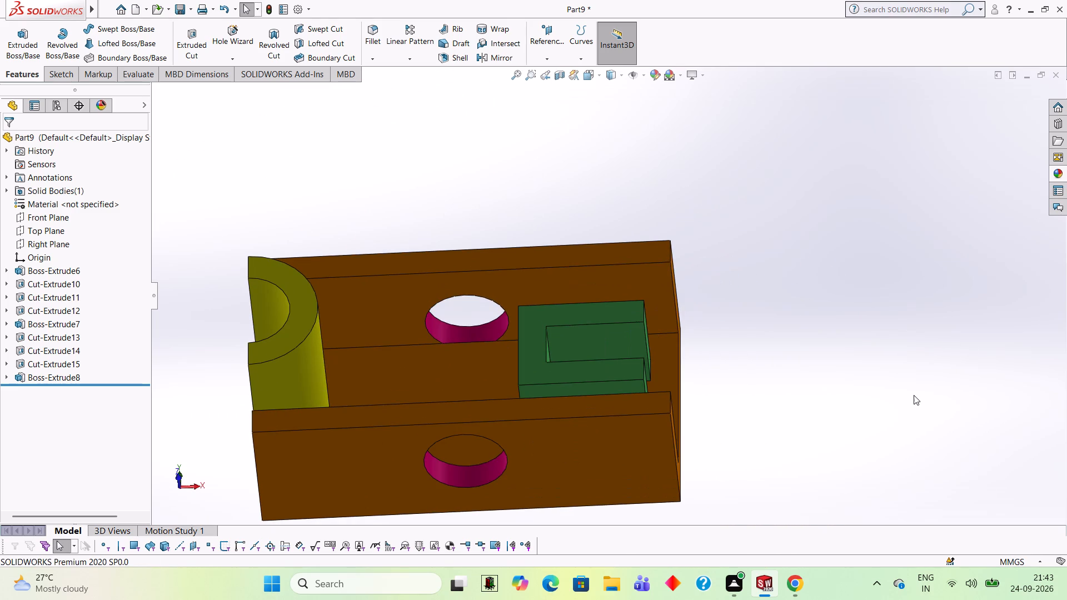
{"action": "middle_click_drag", "start_coordinate": [867, 376], "coordinate": [876, 341]}
{"action": "scroll", "coordinate": [876, 341], "scroll_direction": "up", "scroll_amount": 2}
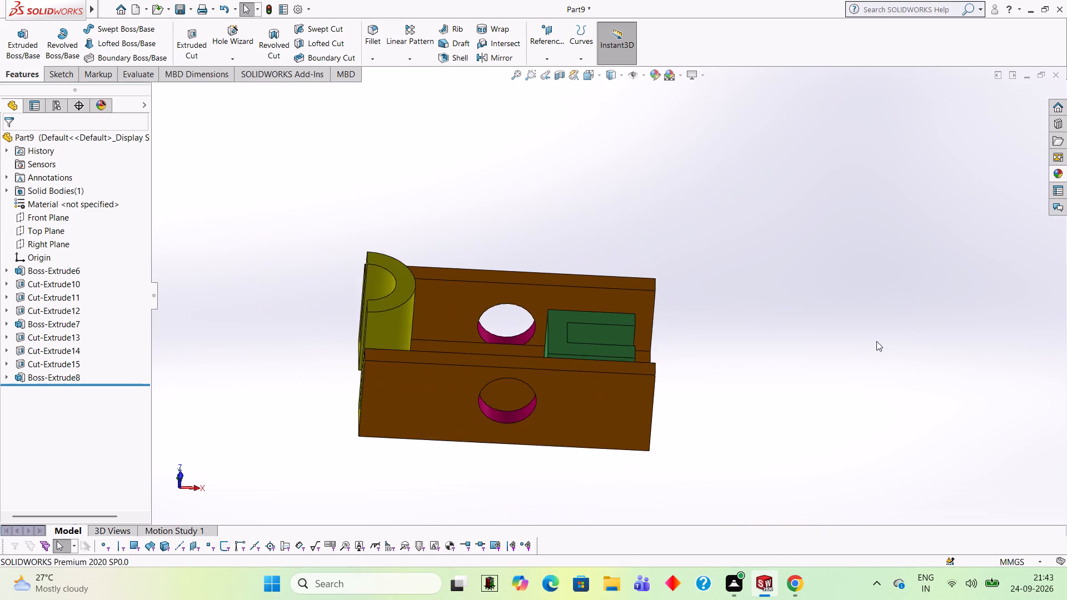
{"action": "middle_click_drag", "start_coordinate": [876, 341], "coordinate": [879, 386]}
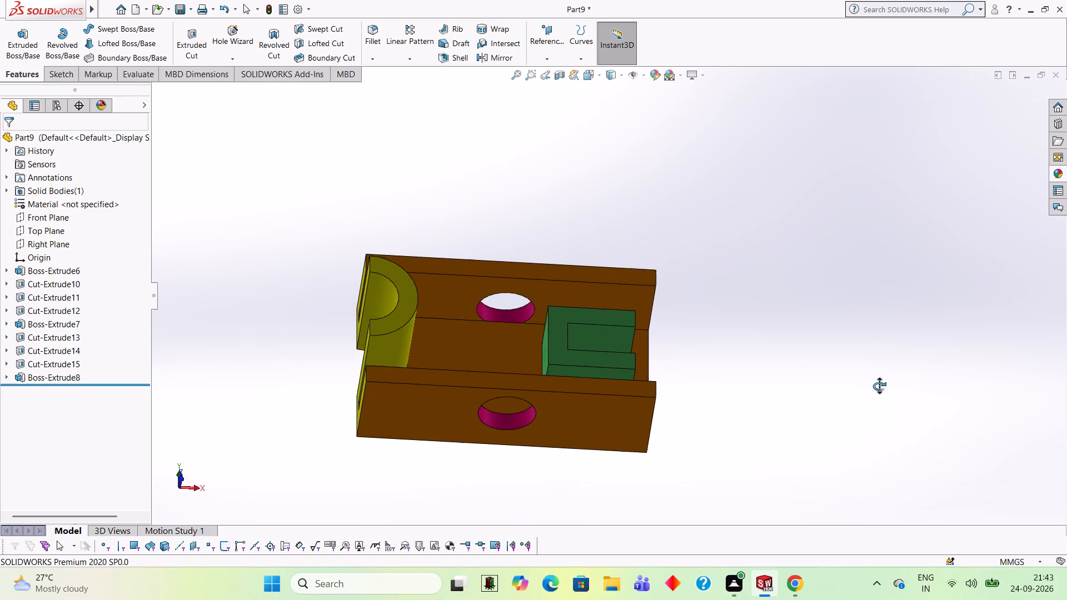
{"action": "middle_click_drag", "start_coordinate": [879, 386], "coordinate": [906, 413]}
{"action": "scroll", "coordinate": [901, 413], "scroll_direction": "up", "scroll_amount": 1}
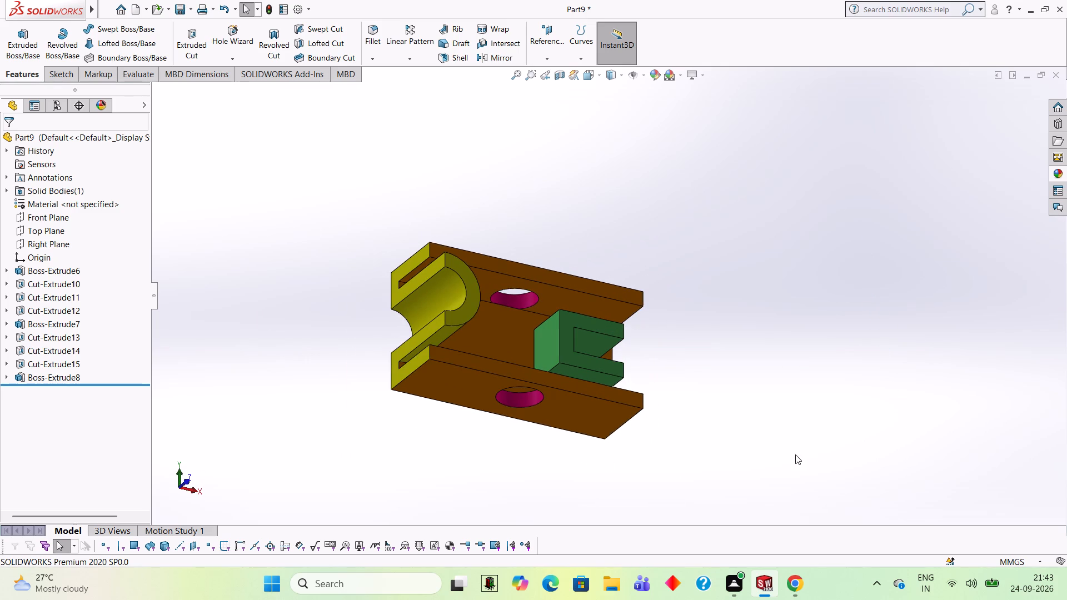
{"action": "middle_click_drag", "start_coordinate": [670, 346], "coordinate": [654, 326]}
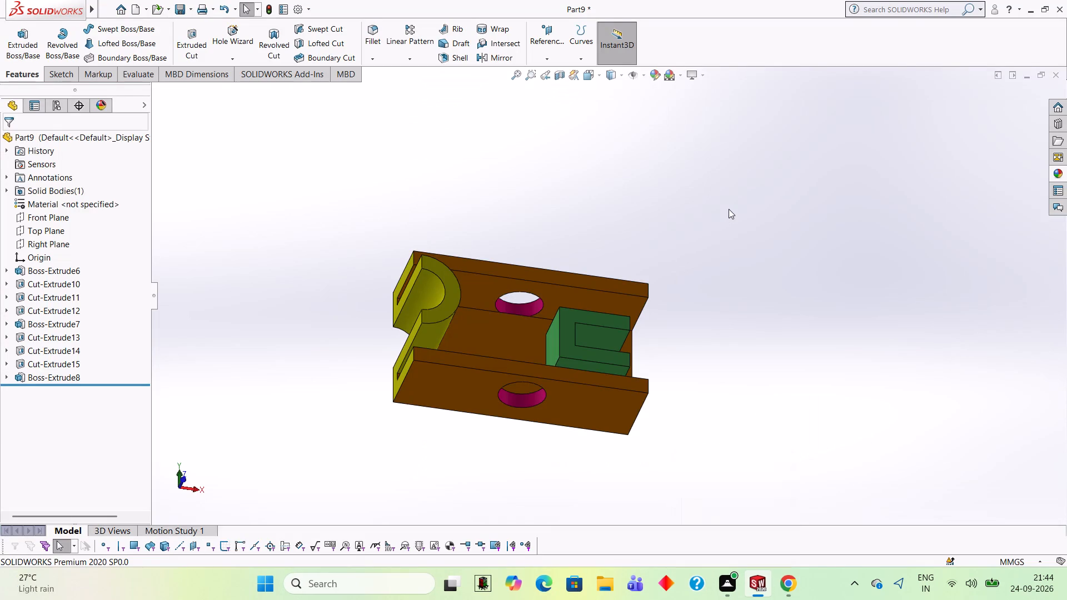
{"action": "middle_click_drag", "start_coordinate": [649, 231], "coordinate": [667, 258]}
{"action": "scroll", "coordinate": [649, 231], "scroll_direction": "down", "scroll_amount": 1}
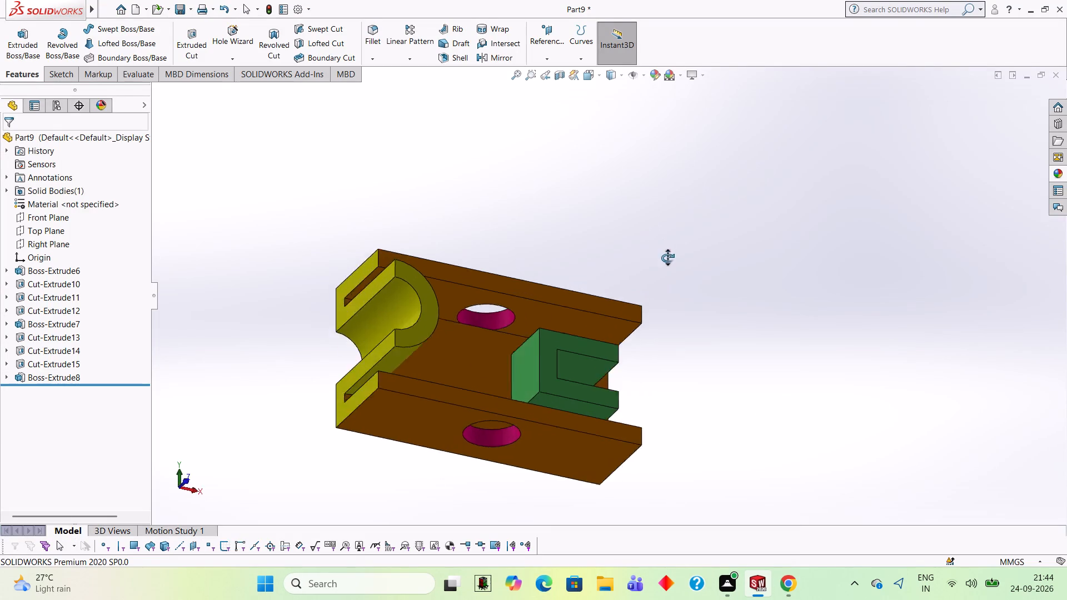
{"action": "middle_click_drag", "start_coordinate": [667, 258], "coordinate": [607, 232]}
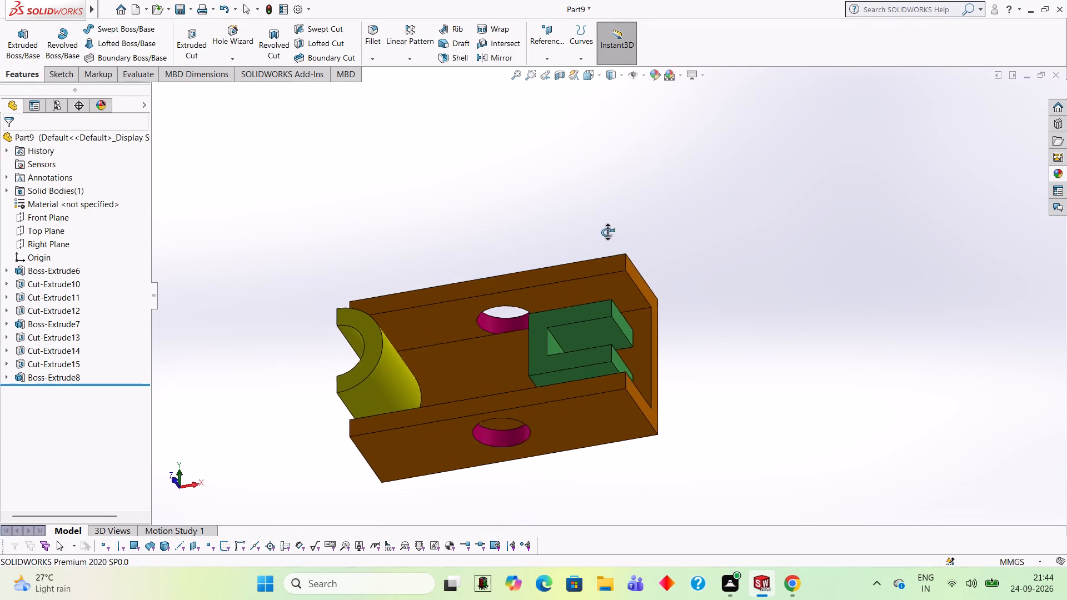
{"action": "middle_click_drag", "start_coordinate": [607, 232], "coordinate": [616, 158]}
{"action": "scroll", "coordinate": [617, 158], "scroll_direction": "up", "scroll_amount": 1}
{"action": "middle_click_drag", "start_coordinate": [661, 271], "coordinate": [676, 291]}
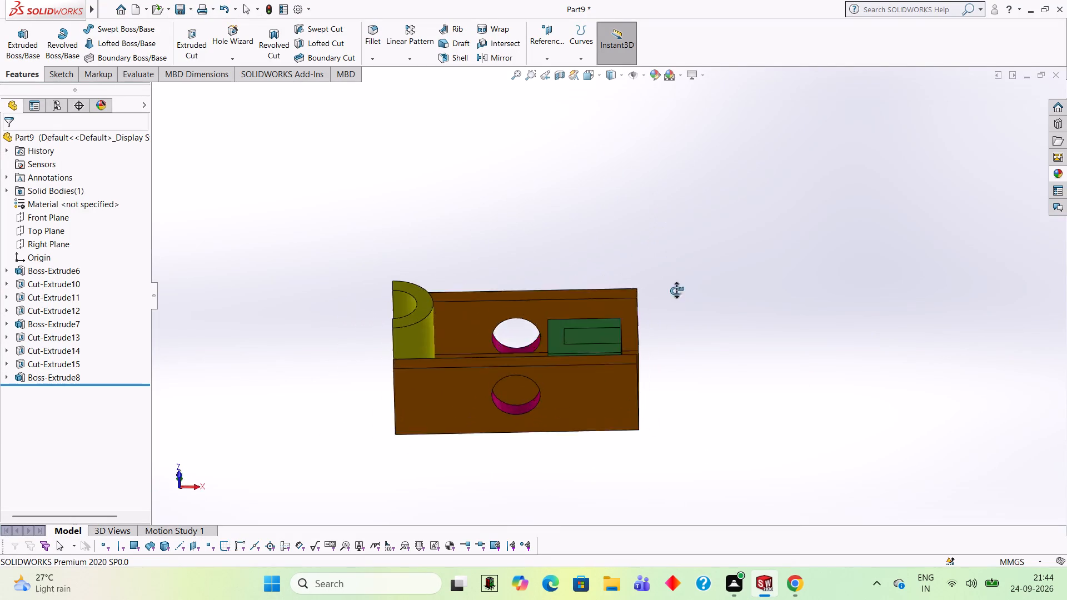
{"action": "middle_click_drag", "start_coordinate": [676, 291], "coordinate": [696, 359]}
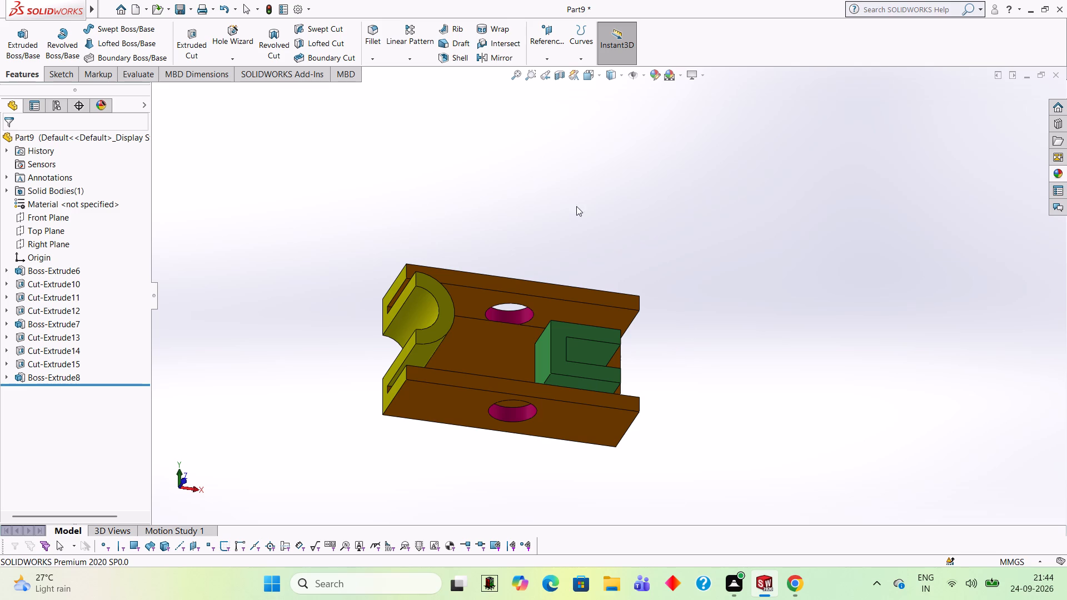
{"action": "middle_click_drag", "start_coordinate": [710, 248], "coordinate": [712, 313]}
{"action": "middle_click_drag", "start_coordinate": [712, 313], "coordinate": [620, 317]}
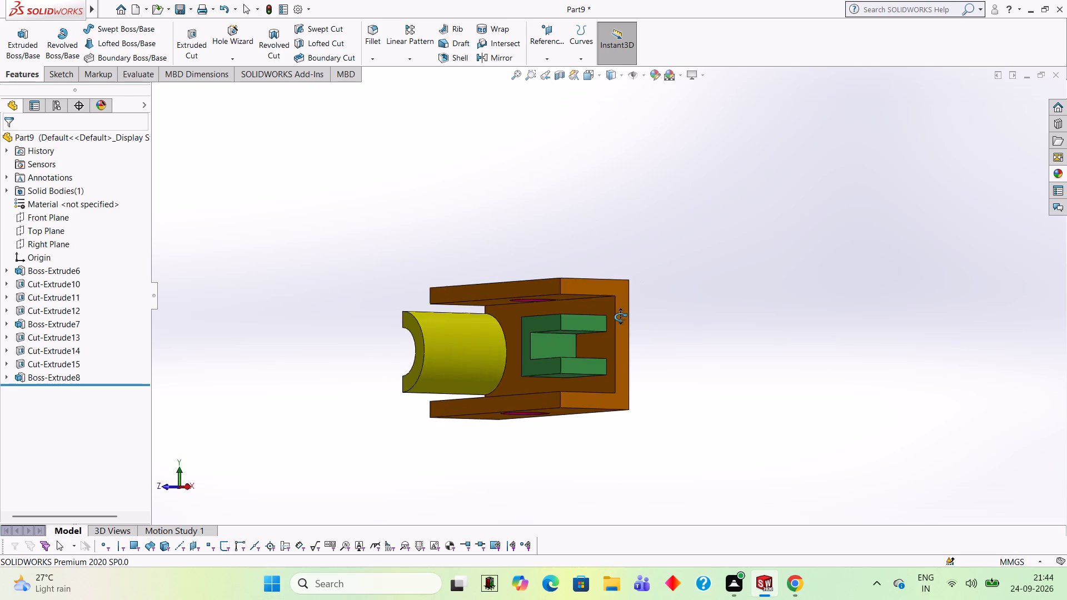
{"action": "middle_click_drag", "start_coordinate": [620, 317], "coordinate": [622, 313]}
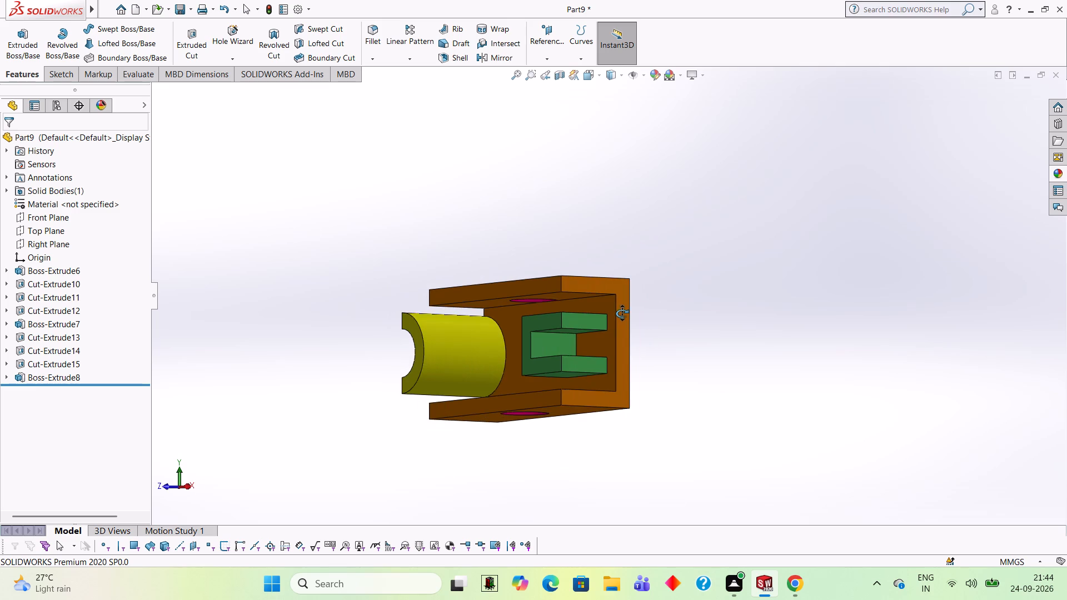
{"action": "middle_click_drag", "start_coordinate": [622, 313], "coordinate": [629, 313]}
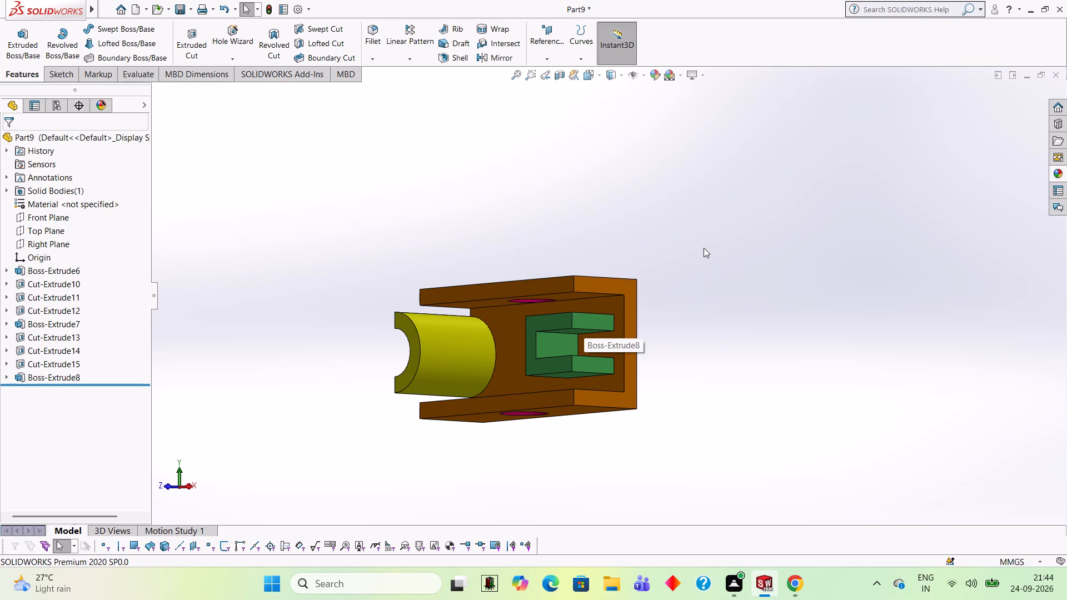
{"action": "middle_click_drag", "start_coordinate": [704, 248], "coordinate": [720, 257]}
{"action": "middle_click_drag", "start_coordinate": [714, 258], "coordinate": [760, 251]}
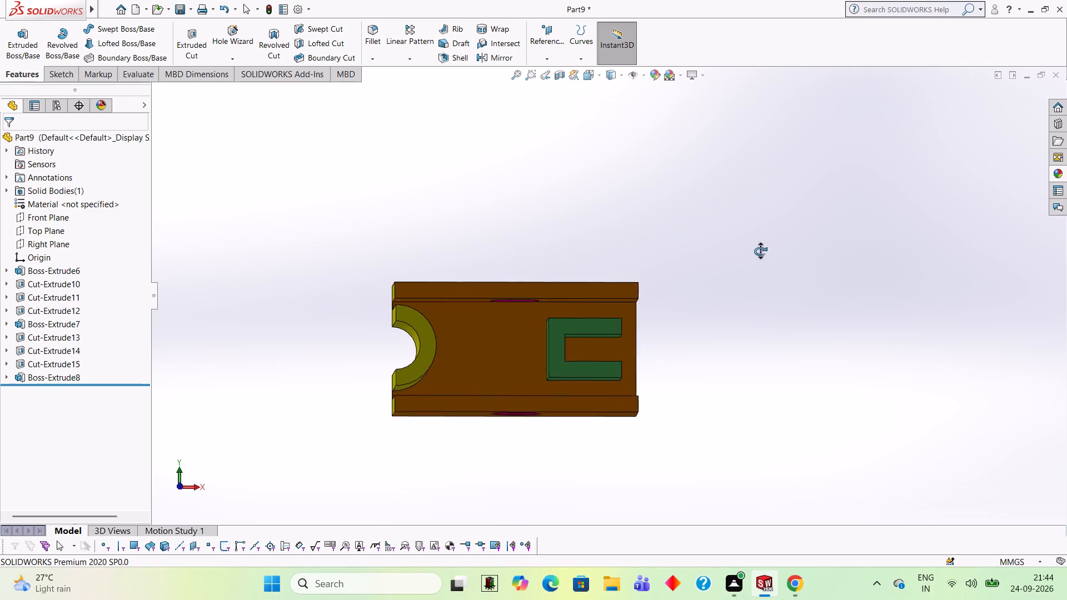
{"action": "middle_click_drag", "start_coordinate": [760, 251], "coordinate": [751, 246]}
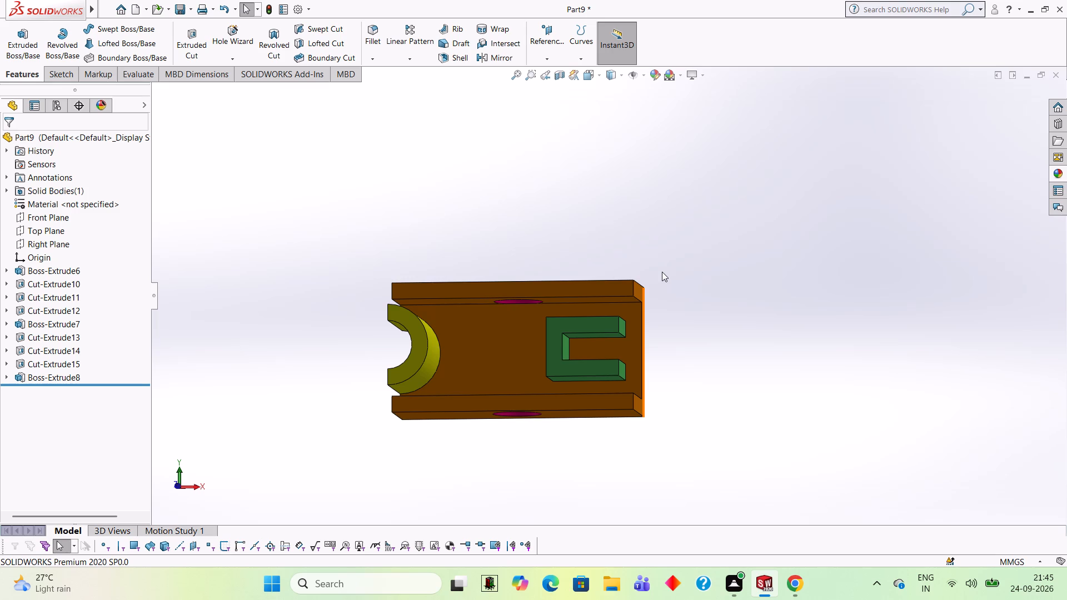
{"action": "middle_click_drag", "start_coordinate": [701, 247], "coordinate": [708, 205]}
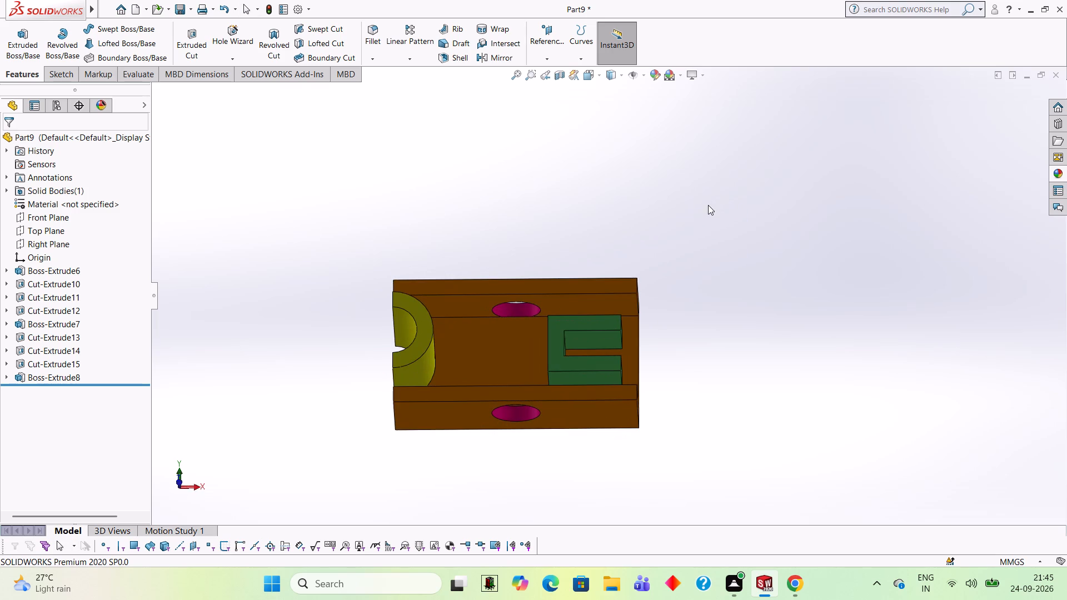
{"action": "middle_click_drag", "start_coordinate": [730, 336], "coordinate": [742, 288]}
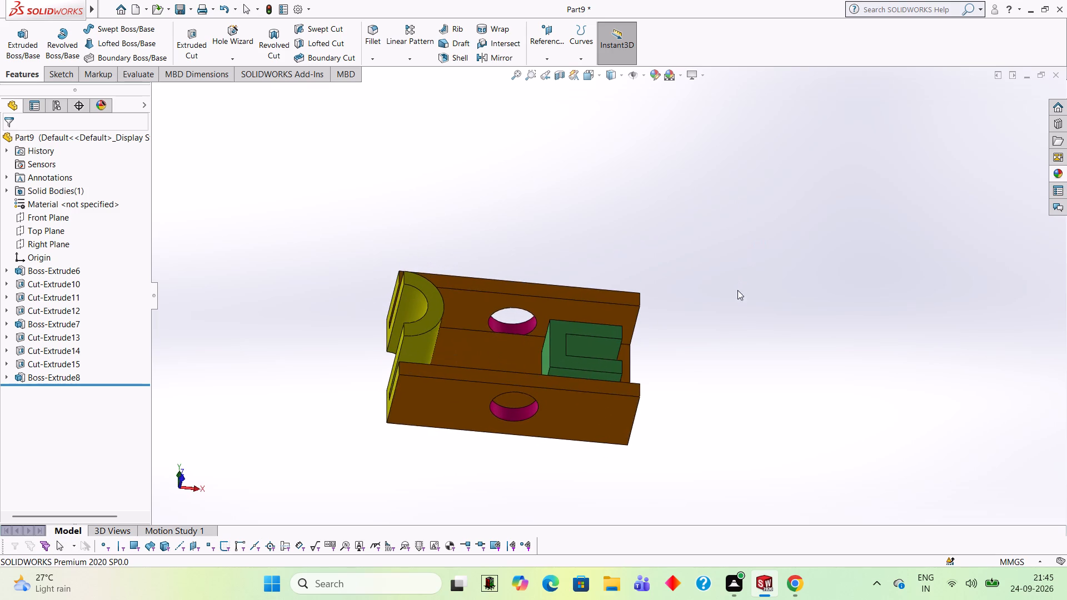
{"action": "scroll", "coordinate": [722, 298], "scroll_direction": "up", "scroll_amount": 2}
{"action": "scroll", "coordinate": [421, 389], "scroll_direction": "down", "scroll_amount": 2}
{"action": "scroll", "coordinate": [559, 213], "scroll_direction": "down", "scroll_amount": 1}
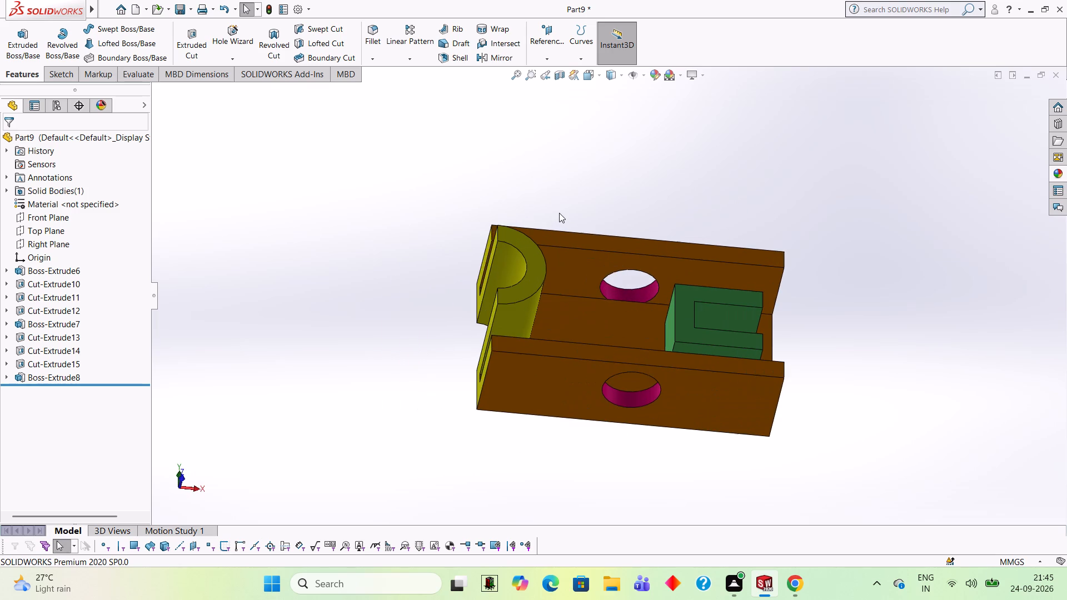
{"action": "scroll", "coordinate": [561, 213], "scroll_direction": "down", "scroll_amount": 1}
{"action": "scroll", "coordinate": [916, 409], "scroll_direction": "up", "scroll_amount": 1}
{"action": "scroll", "coordinate": [916, 409], "scroll_direction": "down", "scroll_amount": 2}
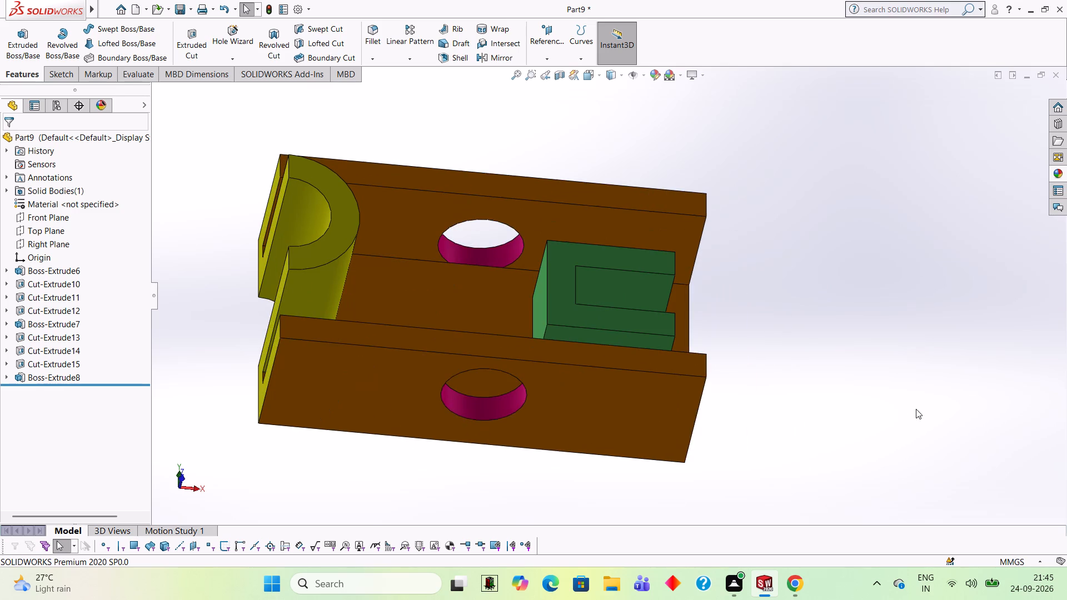
{"action": "scroll", "coordinate": [225, 310], "scroll_direction": "up", "scroll_amount": 1}
{"action": "scroll", "coordinate": [225, 310], "scroll_direction": "down", "scroll_amount": 1}
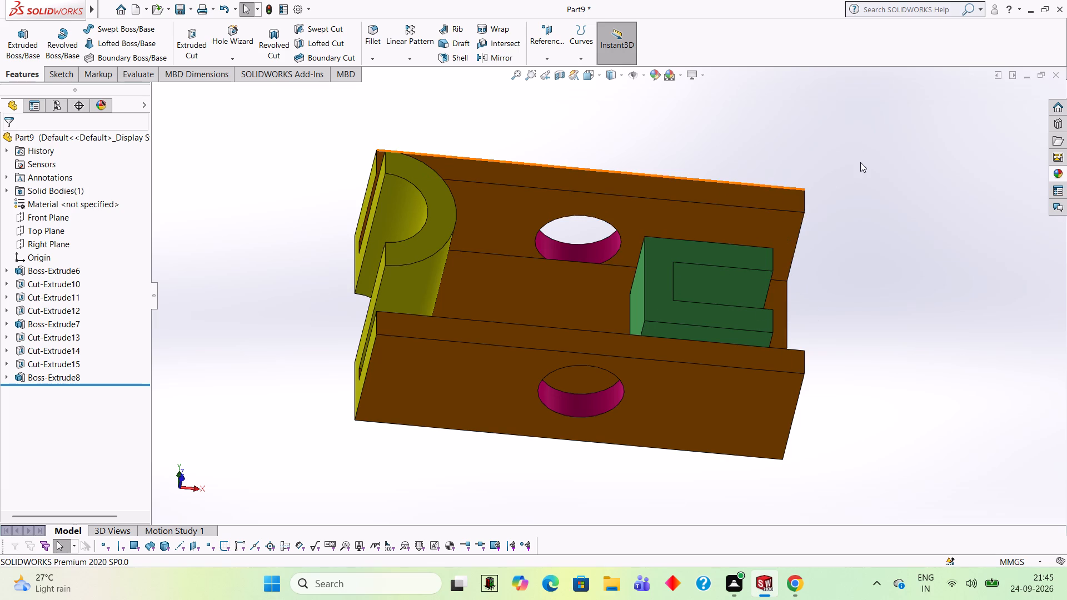
{"action": "middle_click_drag", "start_coordinate": [860, 170], "coordinate": [879, 261]}
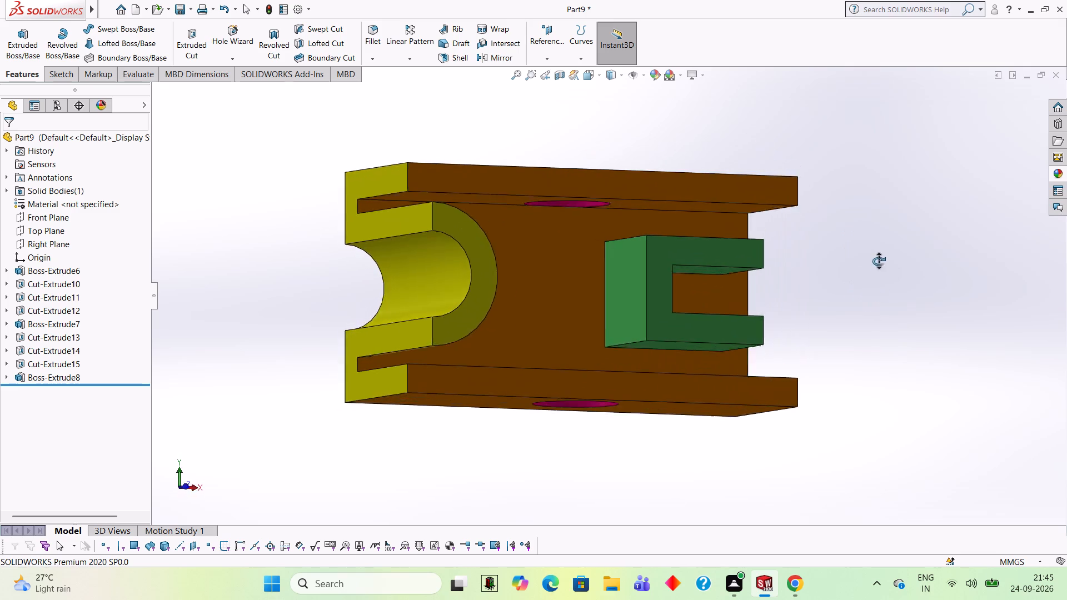
{"action": "middle_click_drag", "start_coordinate": [879, 261], "coordinate": [861, 241]}
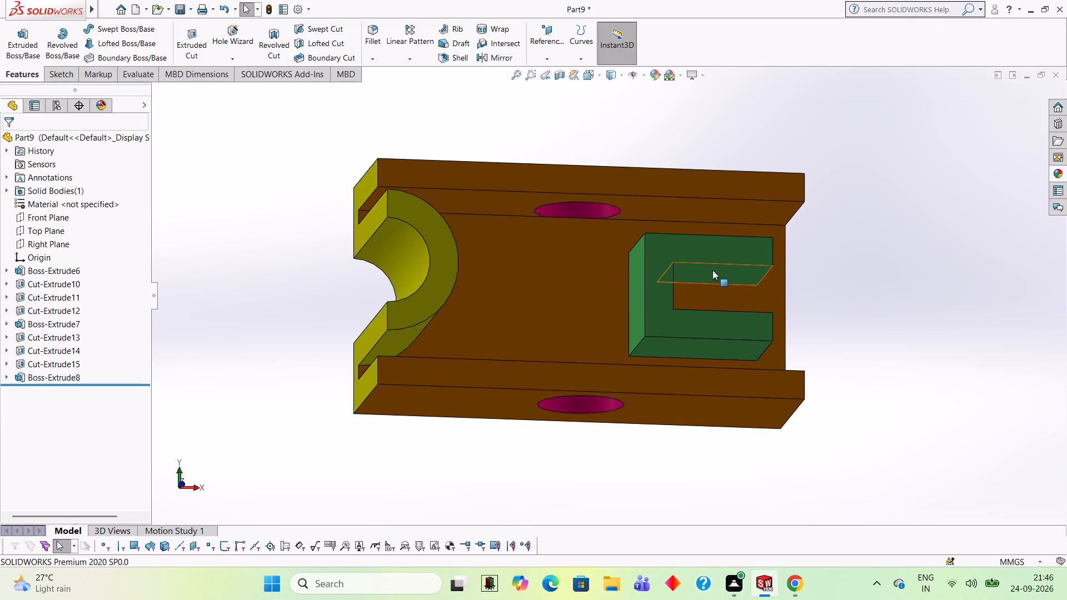
{"action": "middle_click_drag", "start_coordinate": [944, 229], "coordinate": [899, 232]}
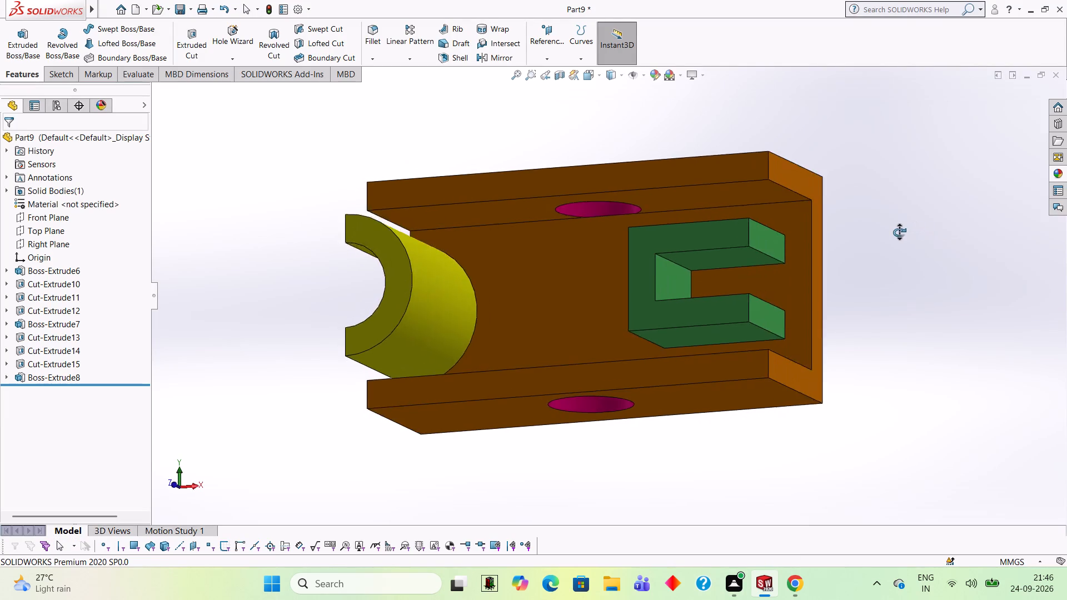
{"action": "middle_click_drag", "start_coordinate": [899, 232], "coordinate": [890, 233]}
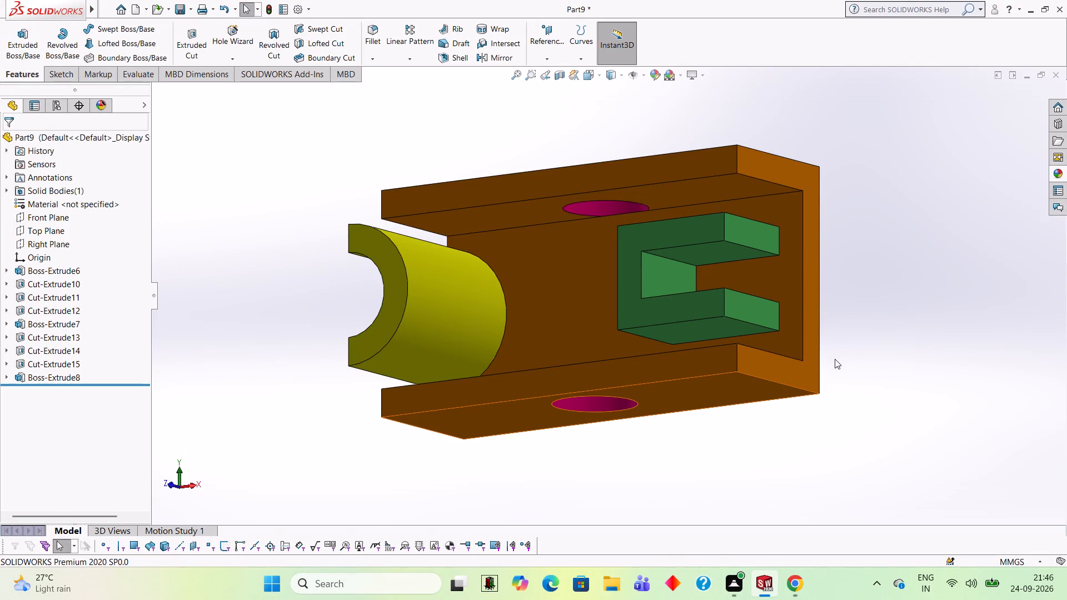
Apply the Blue solid-colour appearance to the channel's base extrude feature through one of its outer side-wall faces.
{"action": "middle_click_drag", "start_coordinate": [862, 354], "coordinate": [882, 249]}
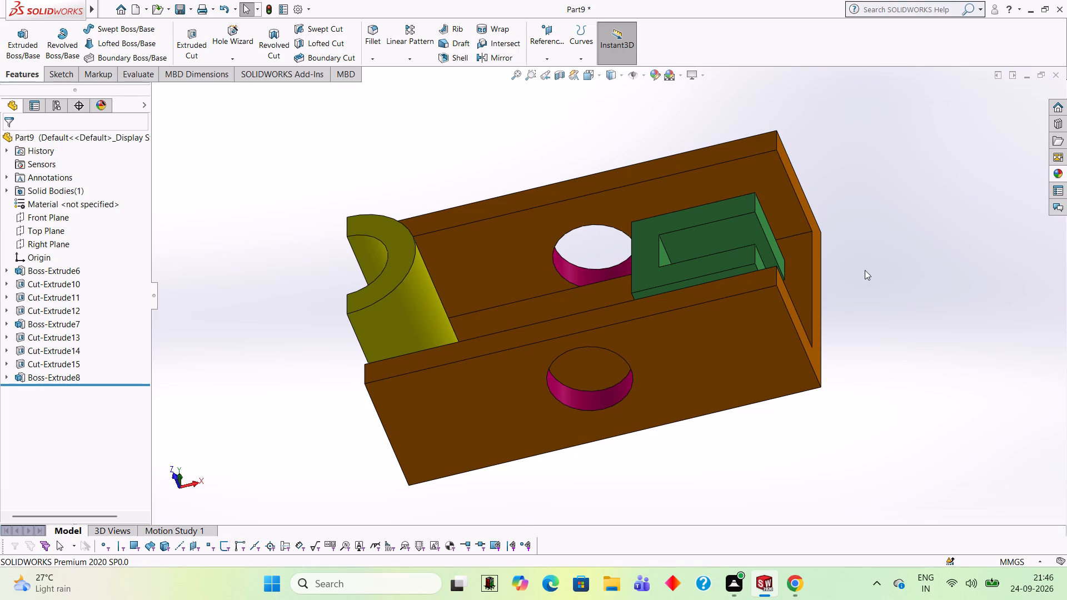
{"action": "left_click", "coordinate": [1061, 177]}
{"action": "scroll", "coordinate": [998, 452], "scroll_direction": "down", "scroll_amount": 1}
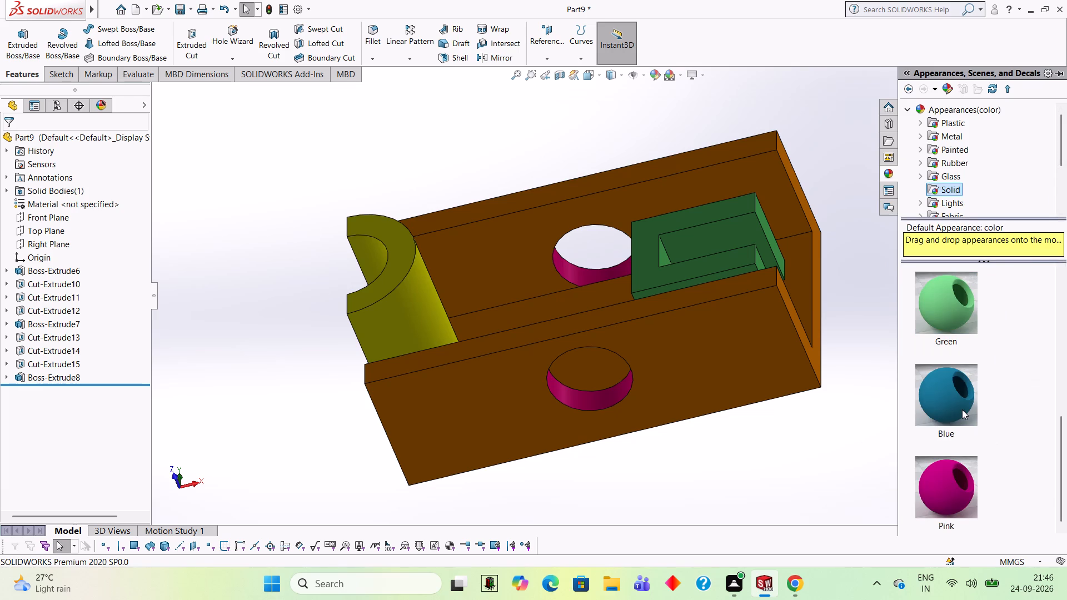
{"action": "left_click_drag", "start_coordinate": [962, 409], "coordinate": [751, 370]}
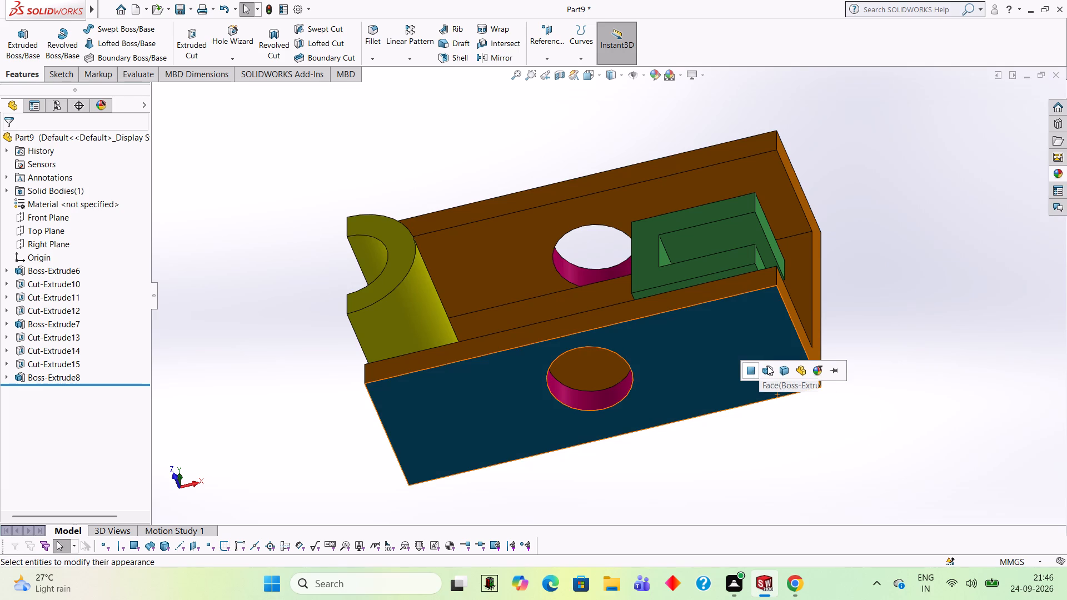
{"action": "left_click", "coordinate": [767, 366]}
{"action": "middle_click_drag", "start_coordinate": [893, 297], "coordinate": [945, 349]}
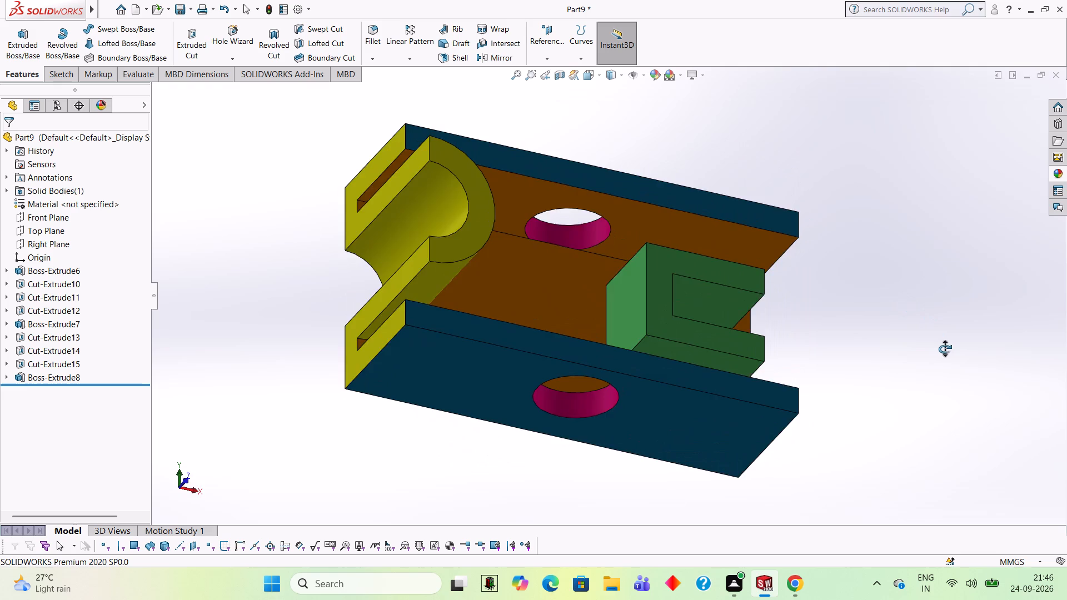
{"action": "middle_click_drag", "start_coordinate": [945, 349], "coordinate": [958, 358]}
{"action": "middle_click_drag", "start_coordinate": [954, 355], "coordinate": [895, 319]}
{"action": "middle_click_drag", "start_coordinate": [894, 338], "coordinate": [892, 261]}
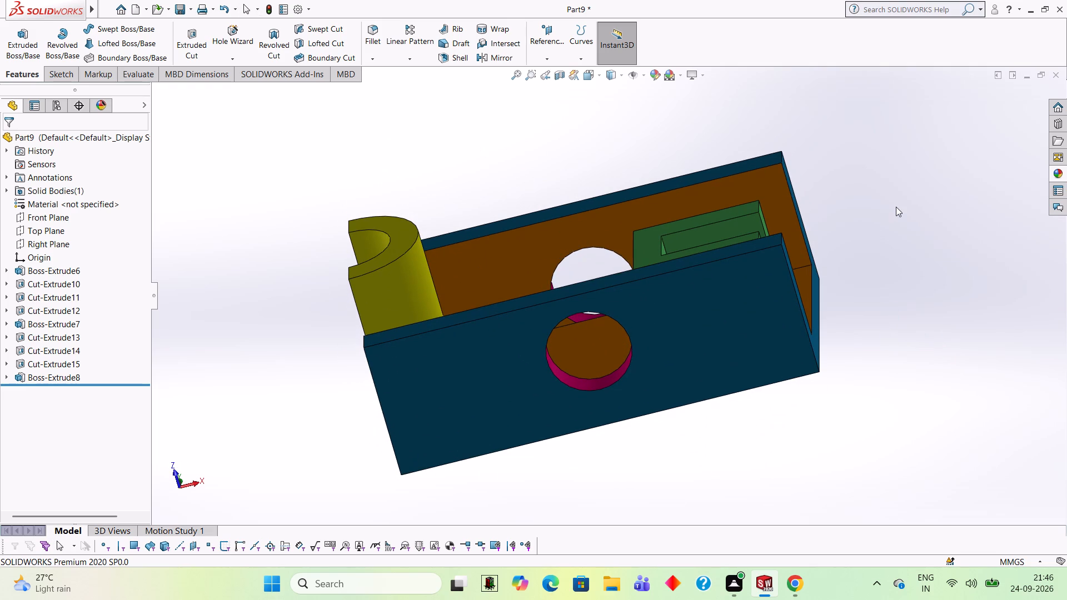
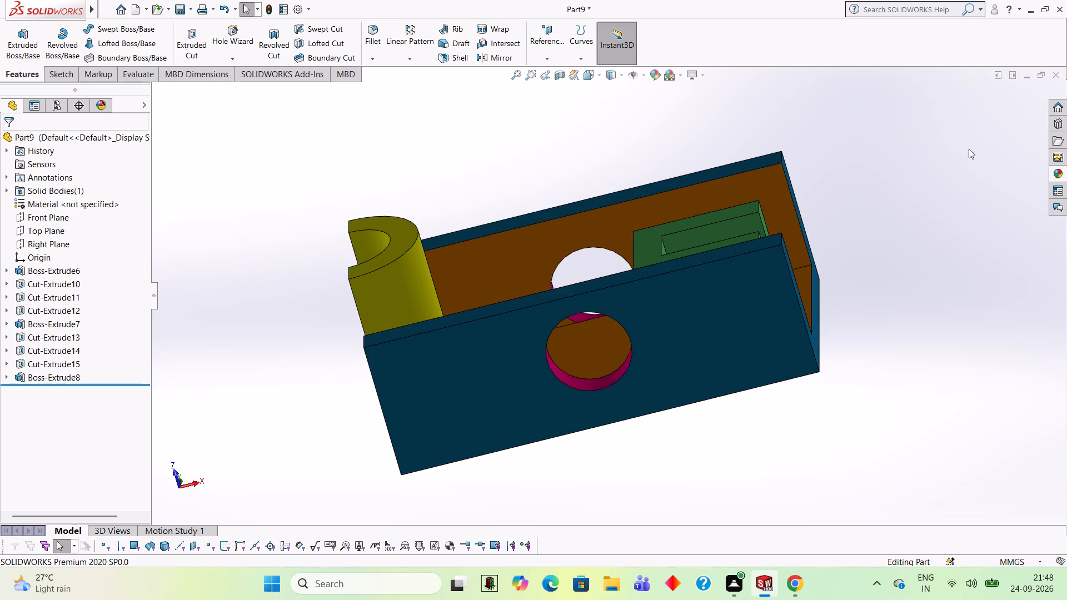
Examine the coloured channel part from the open side, beneath and the back after the base extrude's recolouring.
{"action": "middle_click_drag", "start_coordinate": [837, 201], "coordinate": [837, 394]}
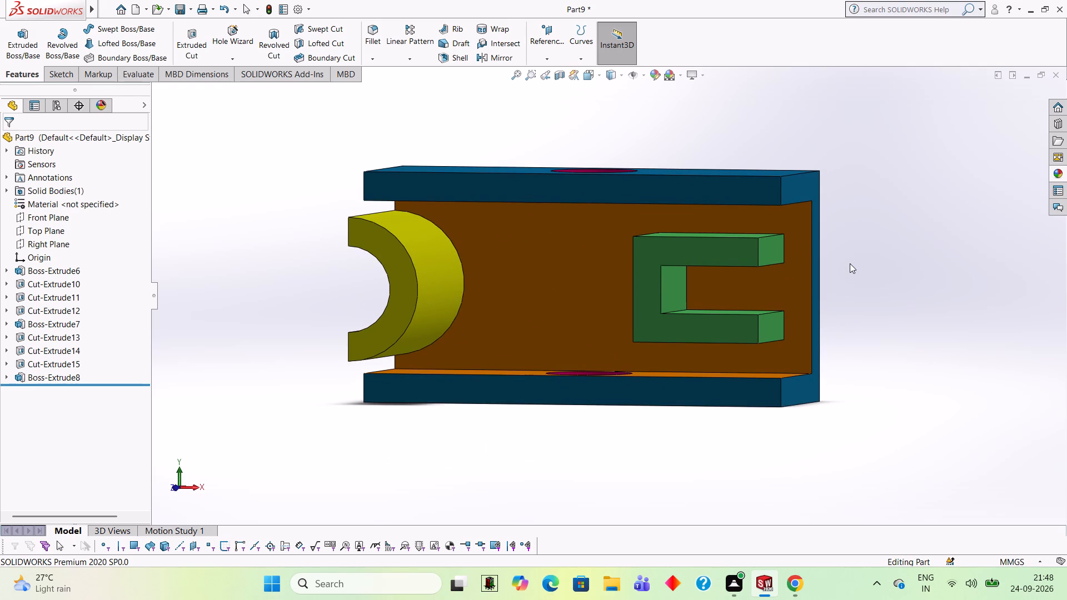
{"action": "middle_click_drag", "start_coordinate": [846, 272], "coordinate": [852, 278]}
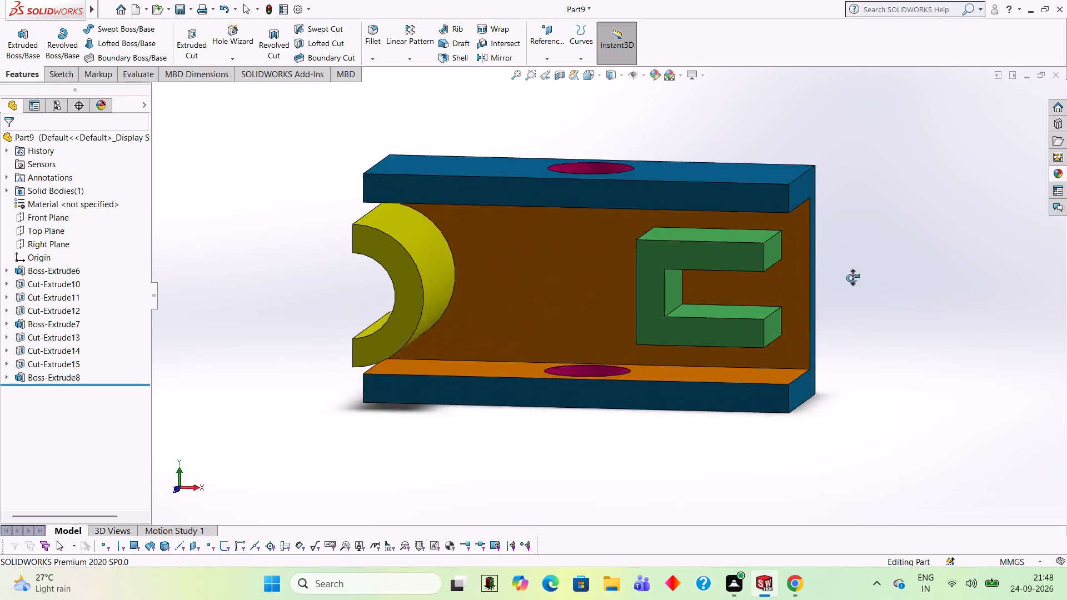
{"action": "middle_click_drag", "start_coordinate": [852, 278], "coordinate": [847, 197]}
{"action": "middle_click_drag", "start_coordinate": [858, 338], "coordinate": [863, 200]}
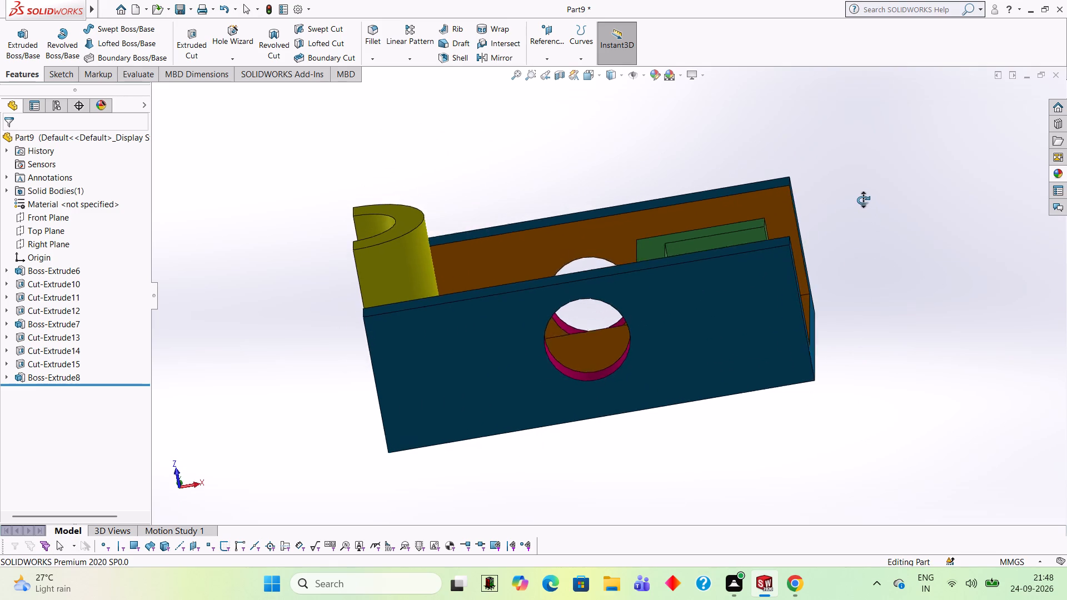
{"action": "middle_click_drag", "start_coordinate": [863, 200], "coordinate": [856, 389]}
{"action": "middle_click_drag", "start_coordinate": [869, 233], "coordinate": [857, 333]}
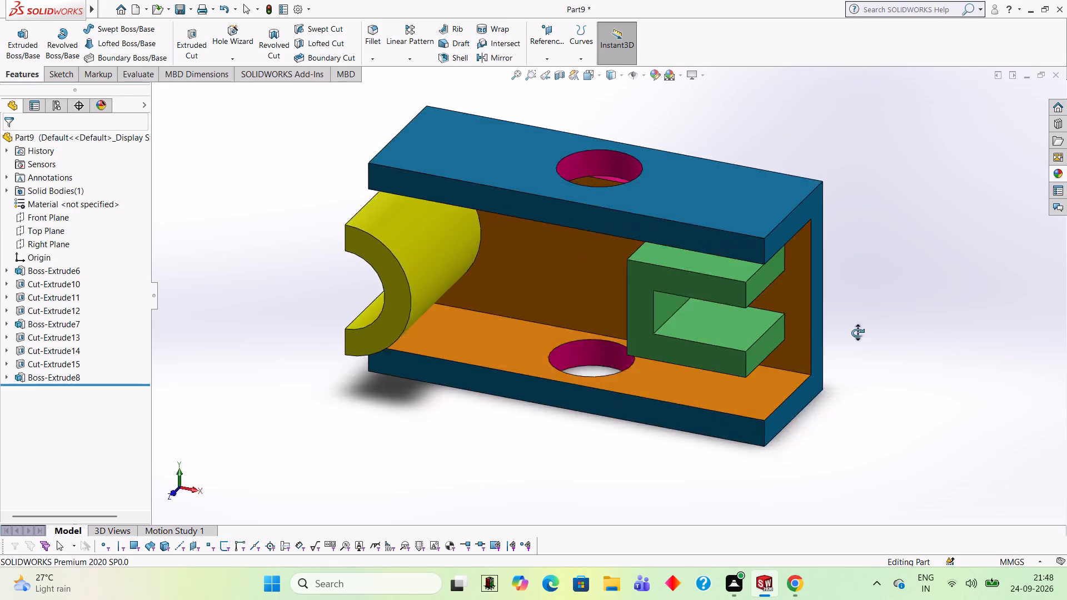
{"action": "middle_click_drag", "start_coordinate": [857, 333], "coordinate": [682, 496]}
{"action": "middle_click_drag", "start_coordinate": [862, 276], "coordinate": [850, 388]}
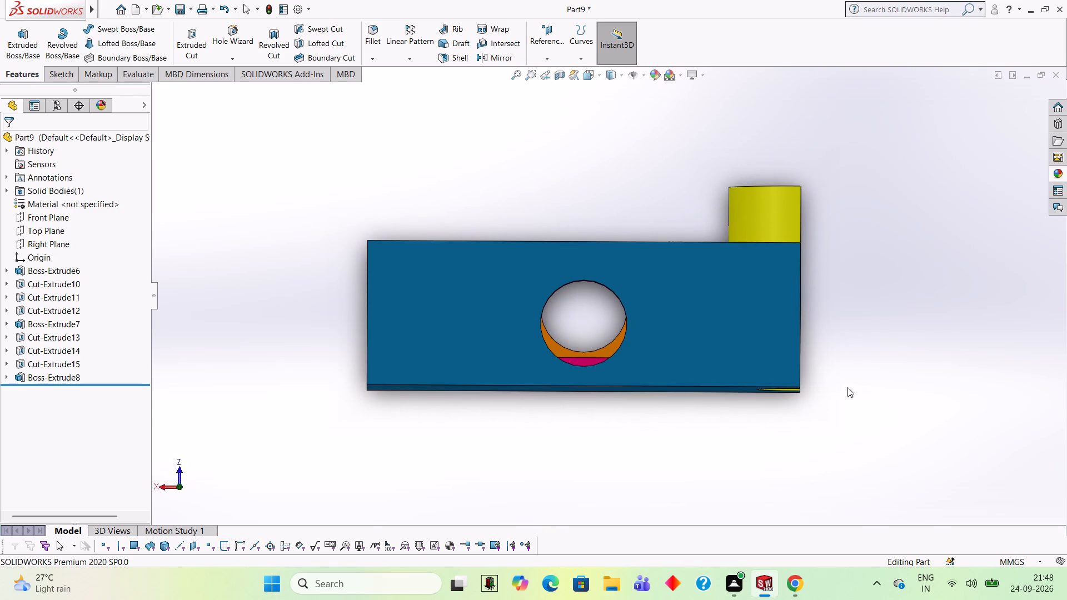
Undo the solid-colour appearances applied to the channel's base extrude, half-round boss, side-wall holes and U-shaped boss.
{"action": "key", "text": "ctrl+z"}
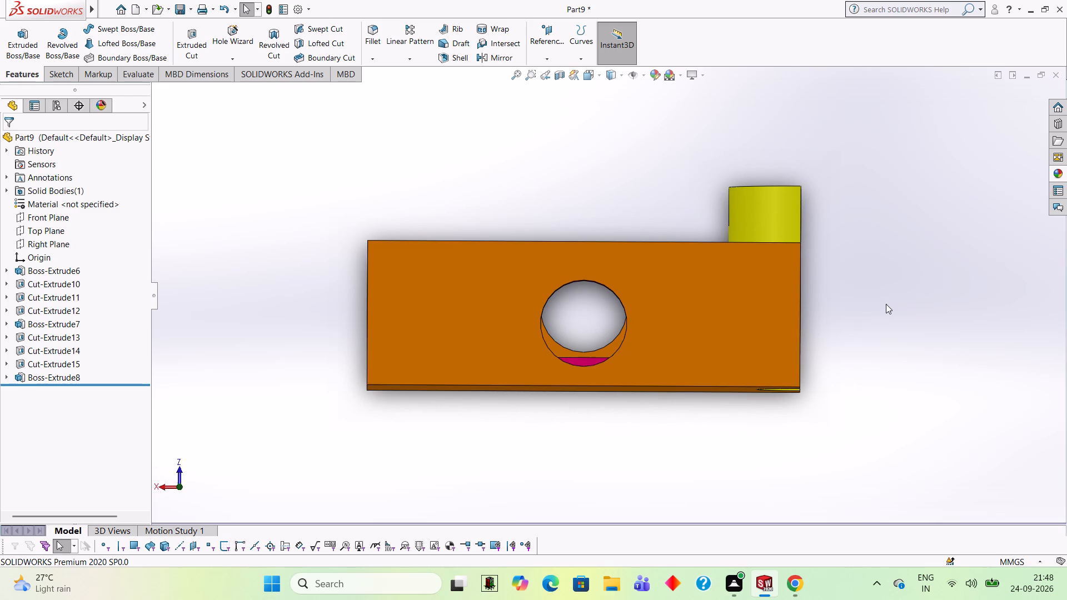
{"action": "key", "text": "ctrl+z"}
{"action": "key", "text": "ctrl+z"}
{"action": "key", "text": "ctrl+z"}
{"action": "key", "text": "ctrl+z"}
{"action": "key", "text": "ctrl+z"}
{"action": "key", "text": "ctrl+z"}
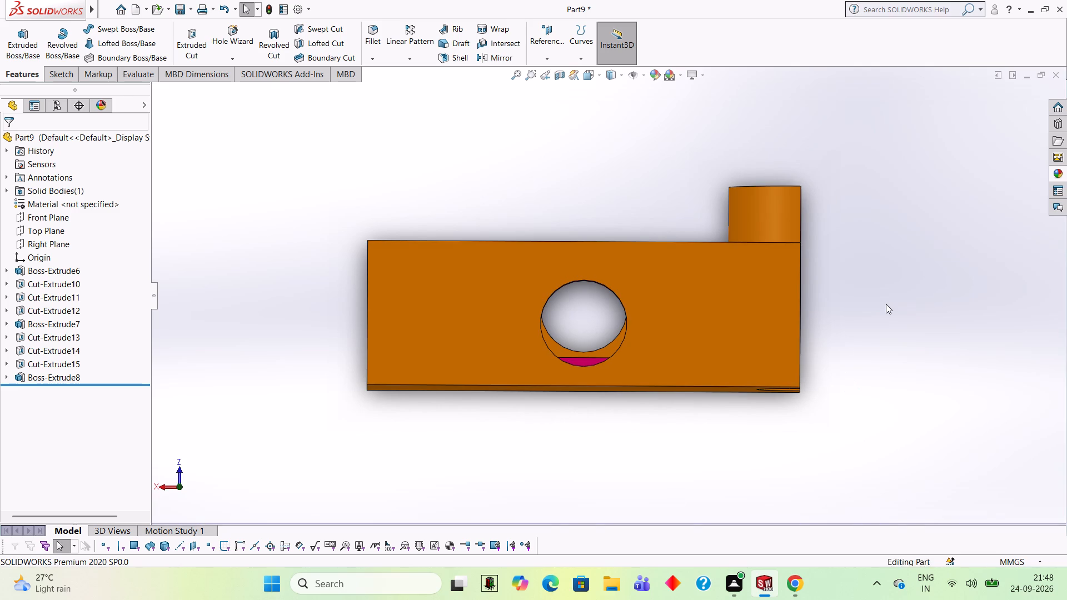
{"action": "key", "text": "ctrl+z"}
{"action": "key", "text": "ctrl+z"}
{"action": "key", "text": "ctrl+z"}
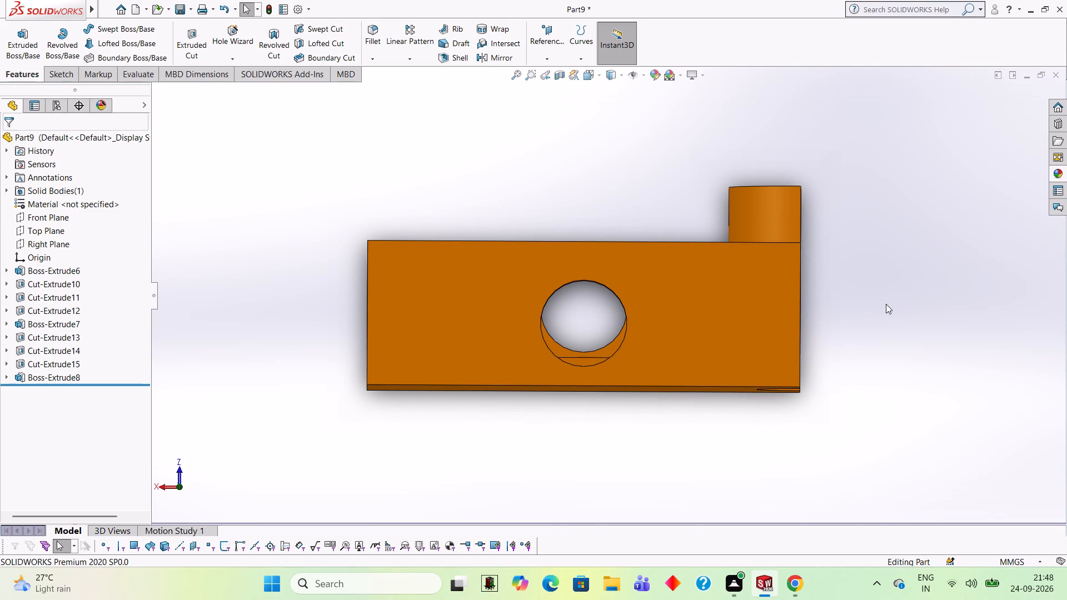
Undo the U-shaped floor boss extrusion and step back through the line edits of its sketch.
{"action": "key", "text": "ctrl+z"}
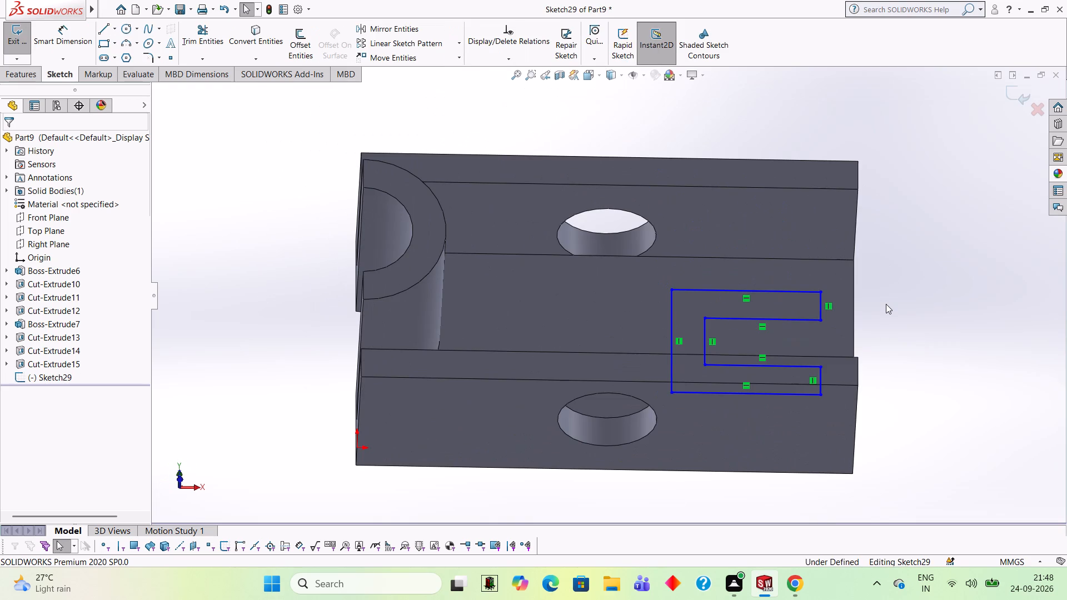
{"action": "key", "text": "ctrl+z"}
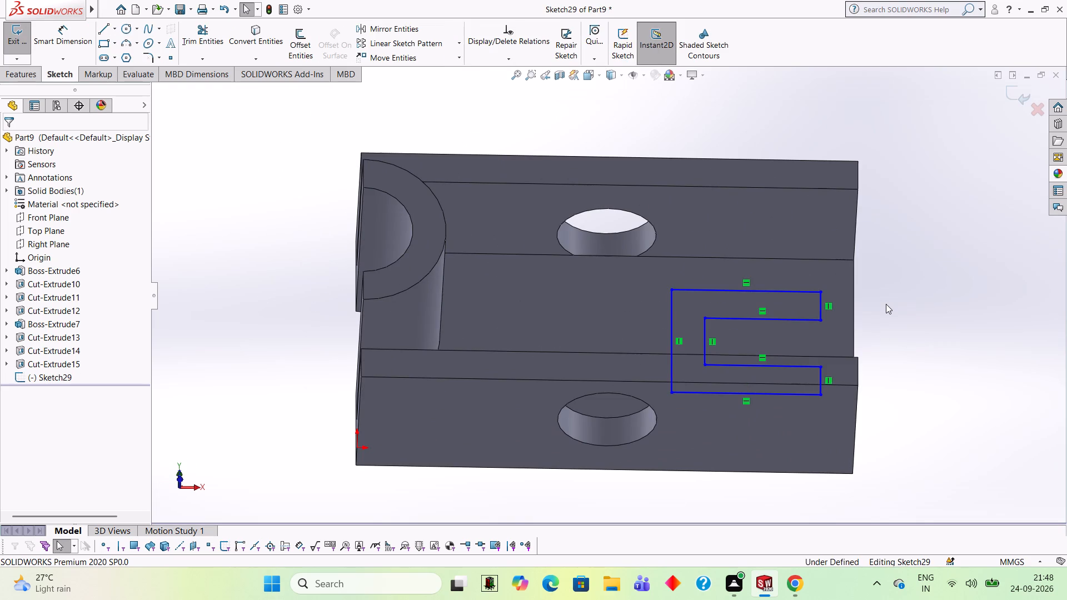
{"action": "key", "text": "ctrl+z"}
{"action": "key", "text": "ctrl+z"}
{"action": "key", "text": "ctrl+z"}
{"action": "key", "text": "ctrl+z"}
{"action": "key", "text": "ctrl+z"}
{"action": "key", "text": "ctrl+z"}
{"action": "key", "text": "ctrl+z"}
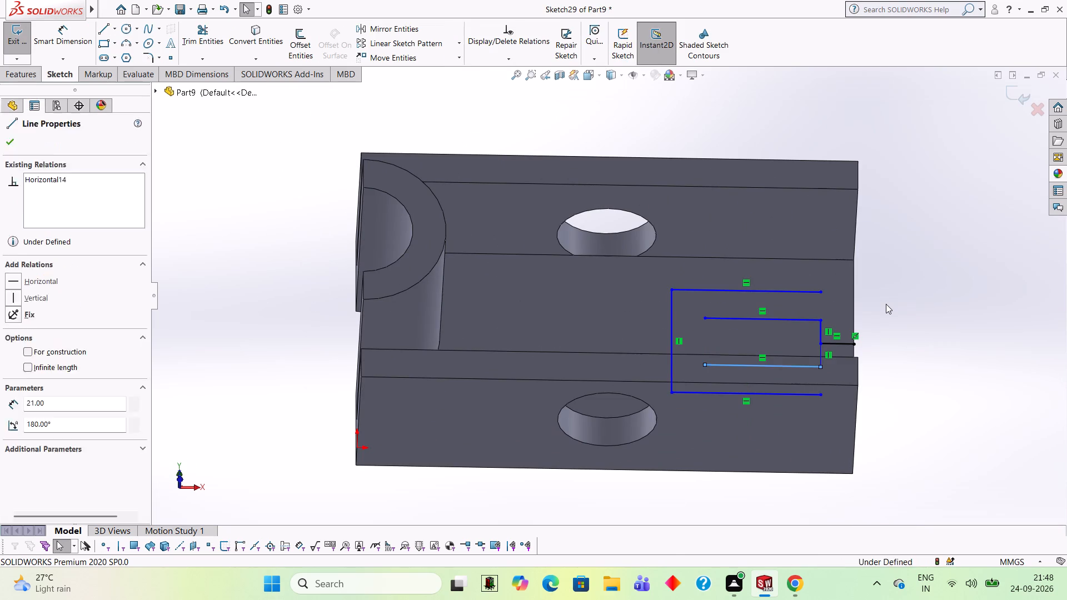
{"action": "key", "text": "ctrl+z"}
{"action": "key", "text": "ctrl+z"}
{"action": "key", "text": "ctrl+z"}
{"action": "key", "text": "ctrl+z"}
{"action": "key", "text": "ctrl+z"}
{"action": "key", "text": "ctrl+z"}
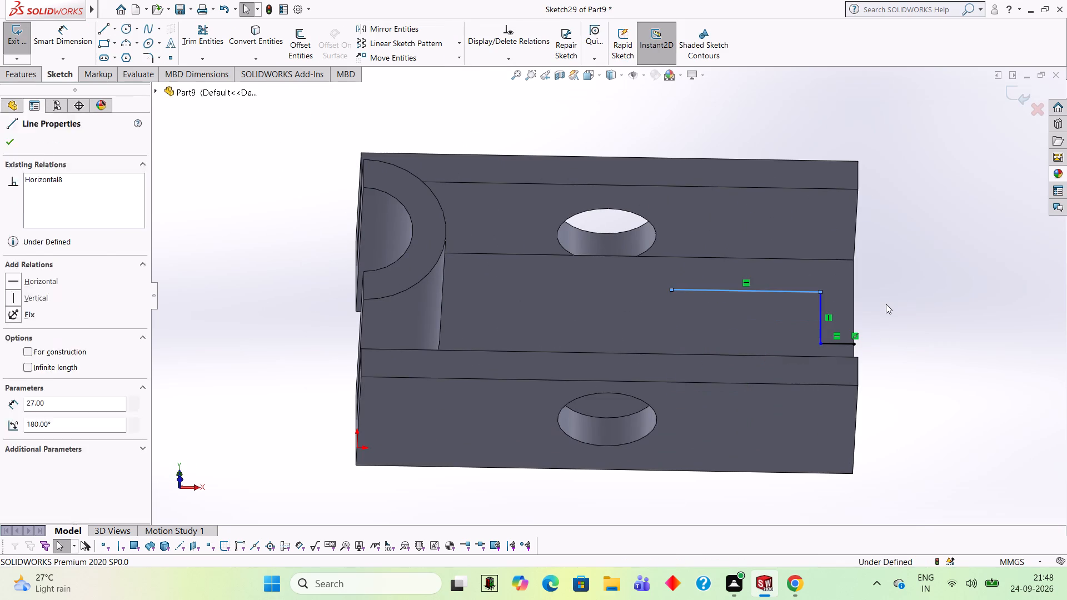
{"action": "key", "text": "ctrl+z"}
{"action": "key", "text": "ctrl+z"}
{"action": "key", "text": "ctrl+z"}
{"action": "key", "text": "ctrl+z"}
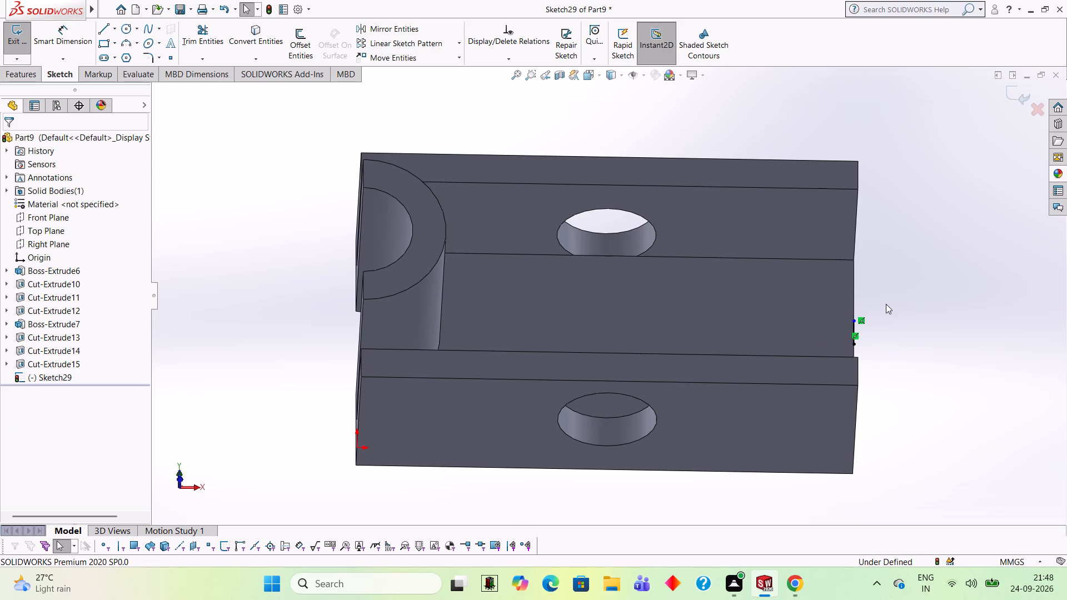
{"action": "key", "text": "ctrl+z"}
{"action": "key", "text": "ctrl+z"}
{"action": "key", "text": "ctrl+z"}
{"action": "key", "text": "ctrl+z"}
{"action": "key", "text": "ctrl+z"}
{"action": "key", "text": "ctrl+z"}
{"action": "key", "text": "ctrl+z"}
{"action": "key", "text": "ctrl+z"}
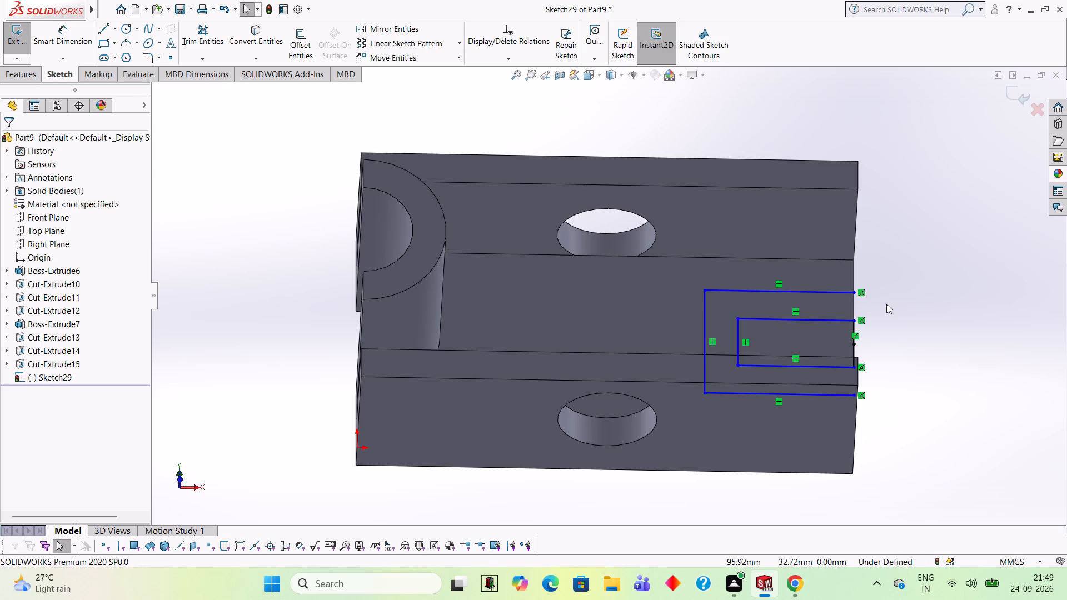
{"action": "key", "text": "ctrl+z"}
{"action": "key", "text": "ctrl+z"}
{"action": "key", "text": "ctrl+z"}
{"action": "key", "text": "ctrl+z"}
{"action": "key", "text": "ctrl+z"}
{"action": "key", "text": "ctrl+z"}
{"action": "key", "text": "ctrl+z"}
{"action": "key", "text": "ctrl+z"}
{"action": "key", "text": "ctrl+z"}
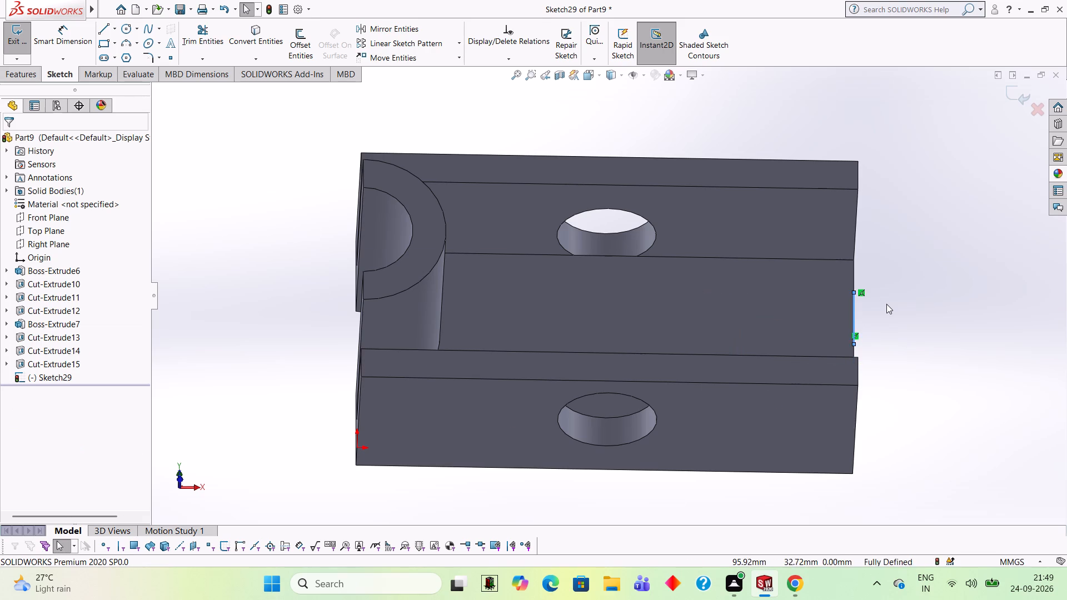
Undo the rest of the floor sketch and the second side-wall hole cut, back to its open 18 mm circle sketch.
{"action": "key", "text": "ctrl+z"}
{"action": "key", "text": "ctrl+z"}
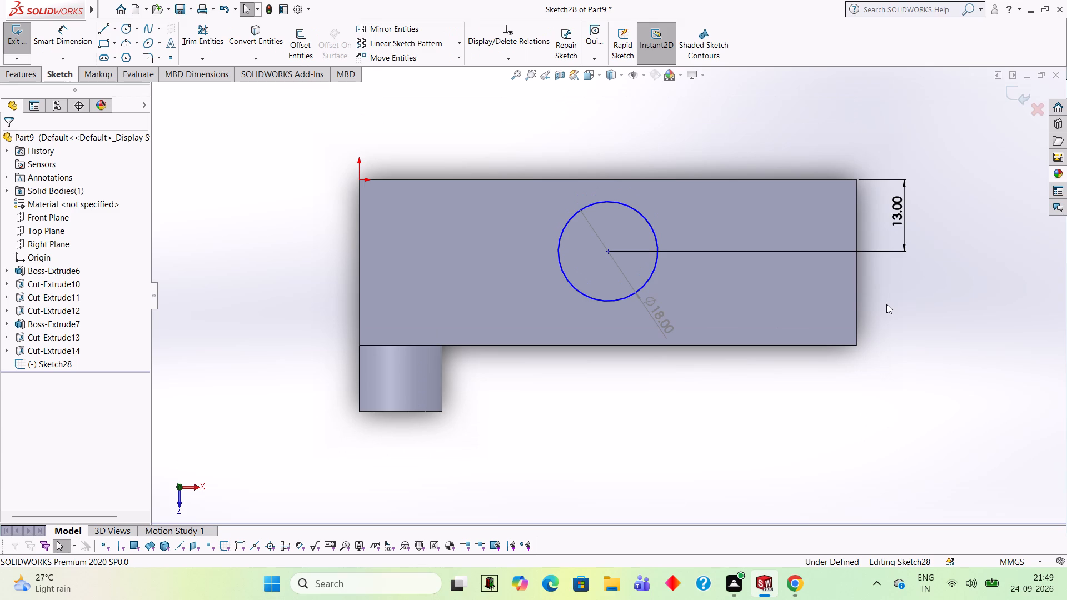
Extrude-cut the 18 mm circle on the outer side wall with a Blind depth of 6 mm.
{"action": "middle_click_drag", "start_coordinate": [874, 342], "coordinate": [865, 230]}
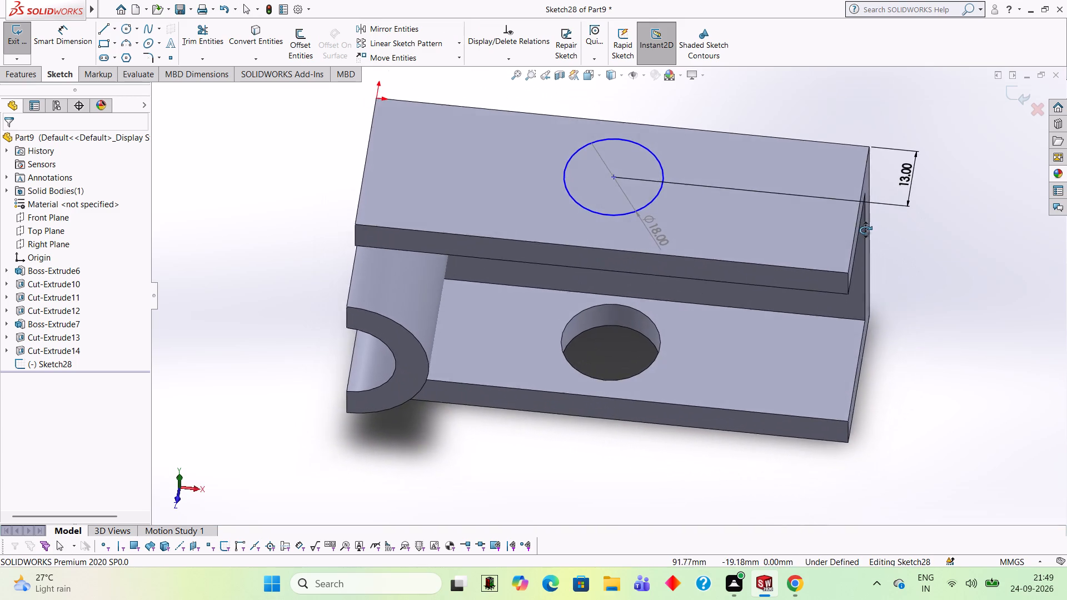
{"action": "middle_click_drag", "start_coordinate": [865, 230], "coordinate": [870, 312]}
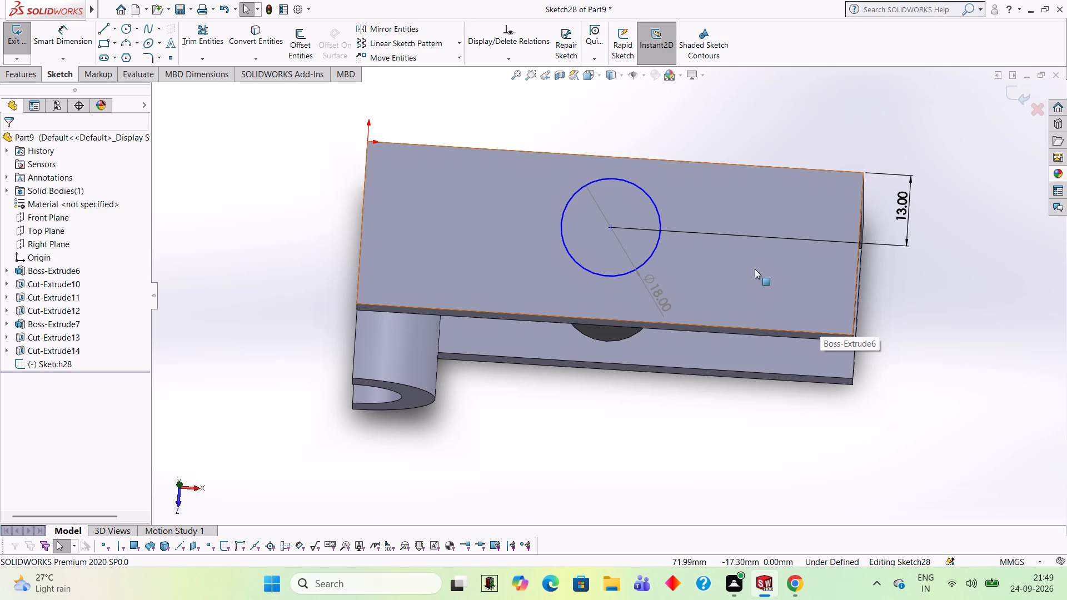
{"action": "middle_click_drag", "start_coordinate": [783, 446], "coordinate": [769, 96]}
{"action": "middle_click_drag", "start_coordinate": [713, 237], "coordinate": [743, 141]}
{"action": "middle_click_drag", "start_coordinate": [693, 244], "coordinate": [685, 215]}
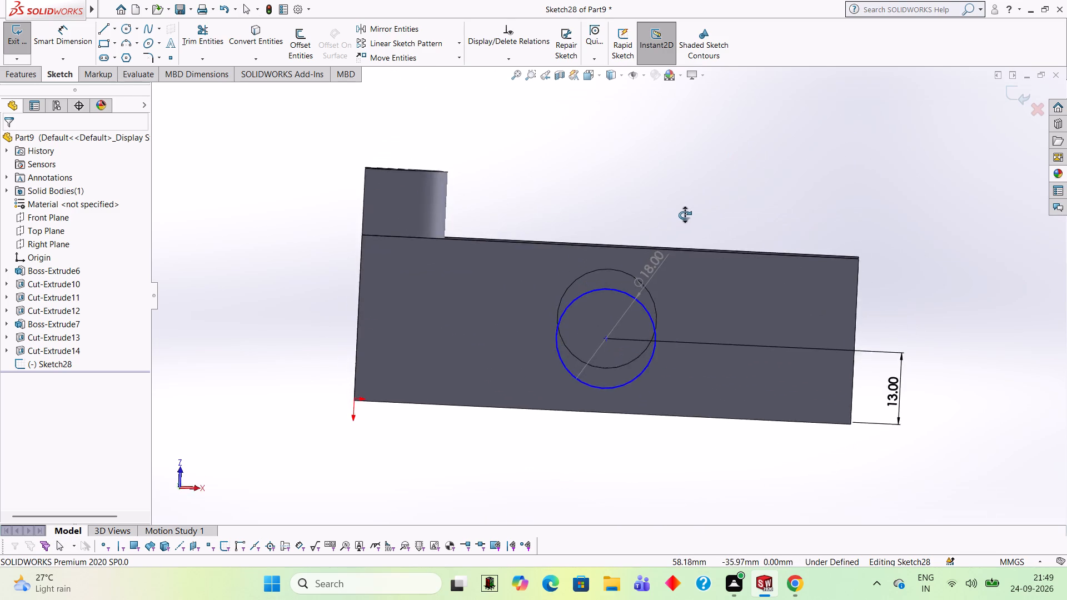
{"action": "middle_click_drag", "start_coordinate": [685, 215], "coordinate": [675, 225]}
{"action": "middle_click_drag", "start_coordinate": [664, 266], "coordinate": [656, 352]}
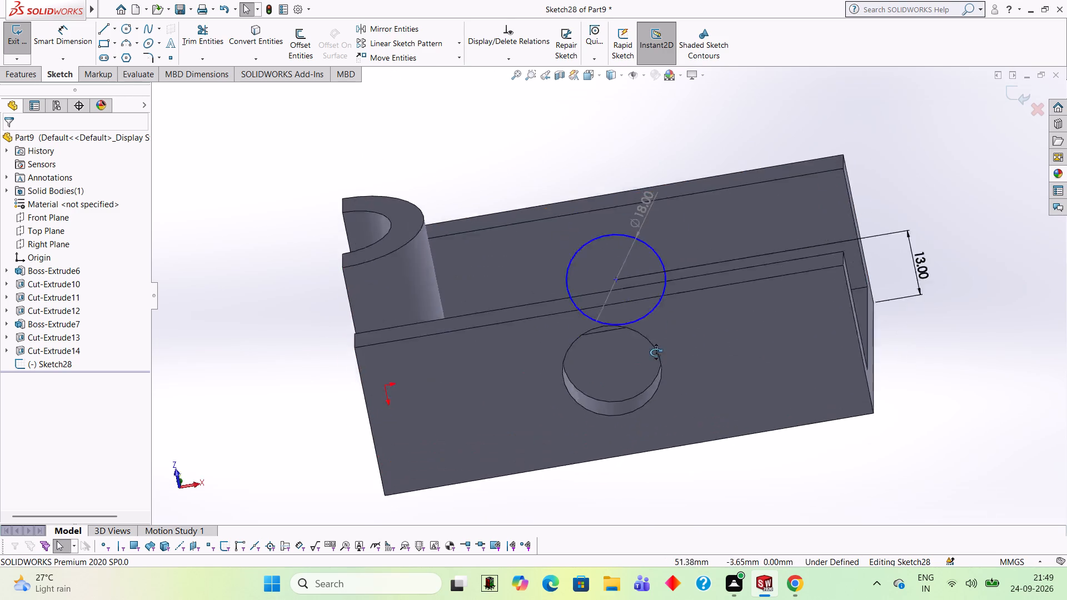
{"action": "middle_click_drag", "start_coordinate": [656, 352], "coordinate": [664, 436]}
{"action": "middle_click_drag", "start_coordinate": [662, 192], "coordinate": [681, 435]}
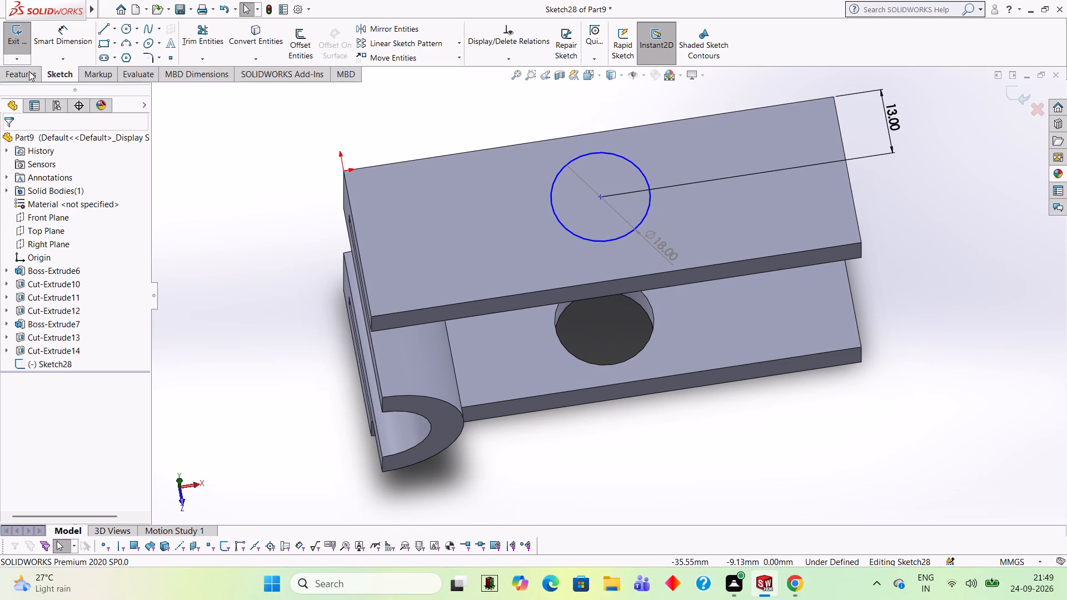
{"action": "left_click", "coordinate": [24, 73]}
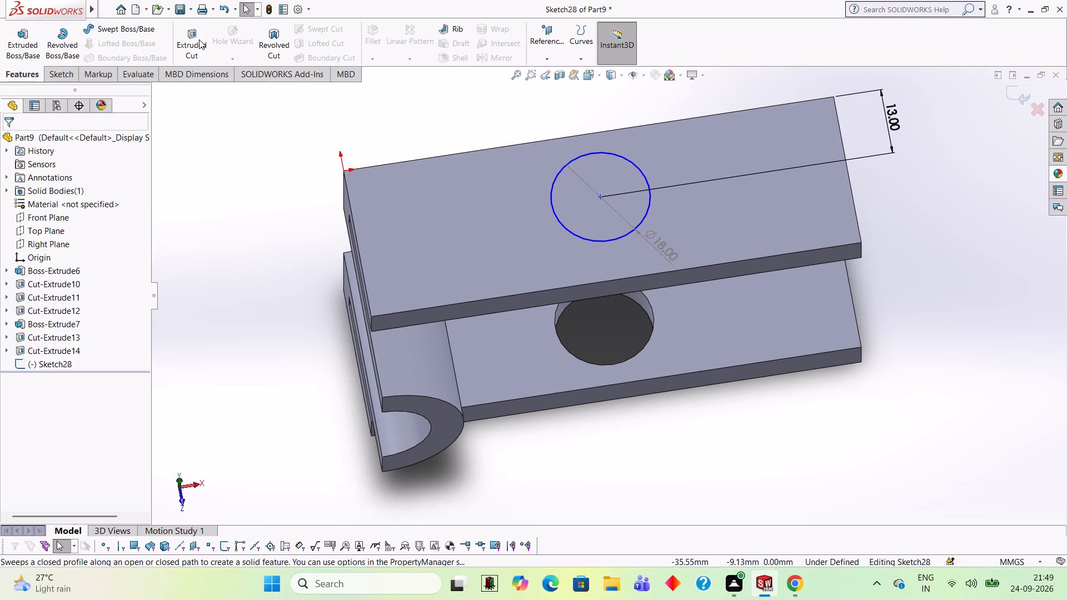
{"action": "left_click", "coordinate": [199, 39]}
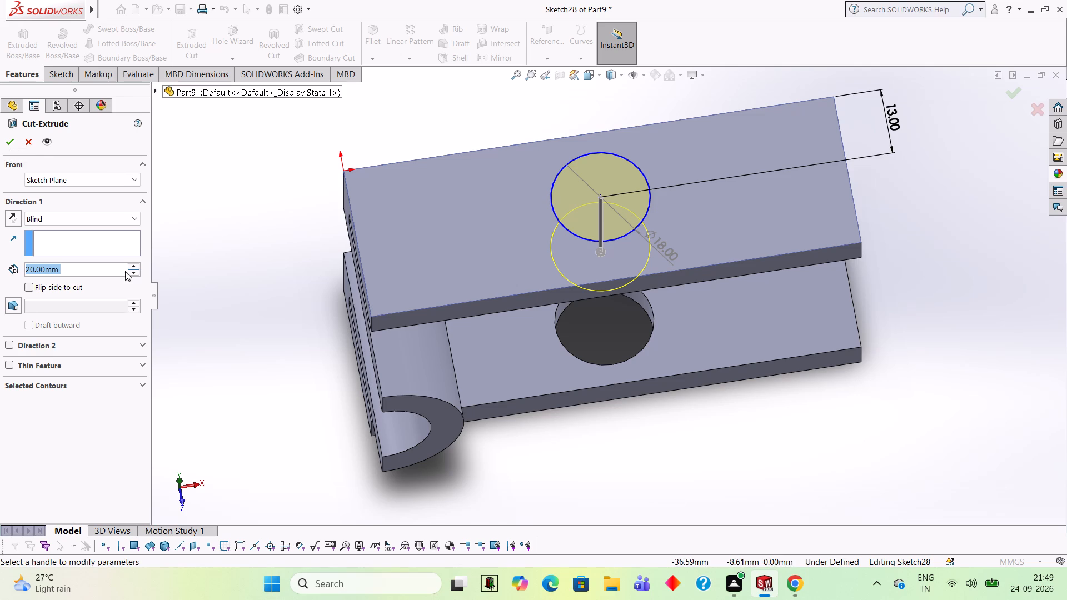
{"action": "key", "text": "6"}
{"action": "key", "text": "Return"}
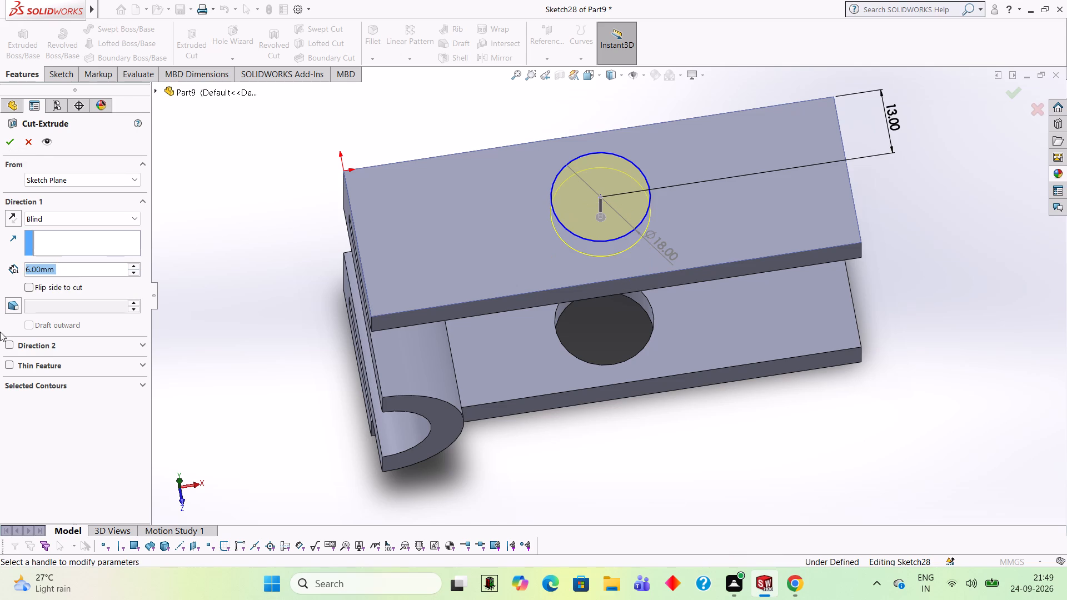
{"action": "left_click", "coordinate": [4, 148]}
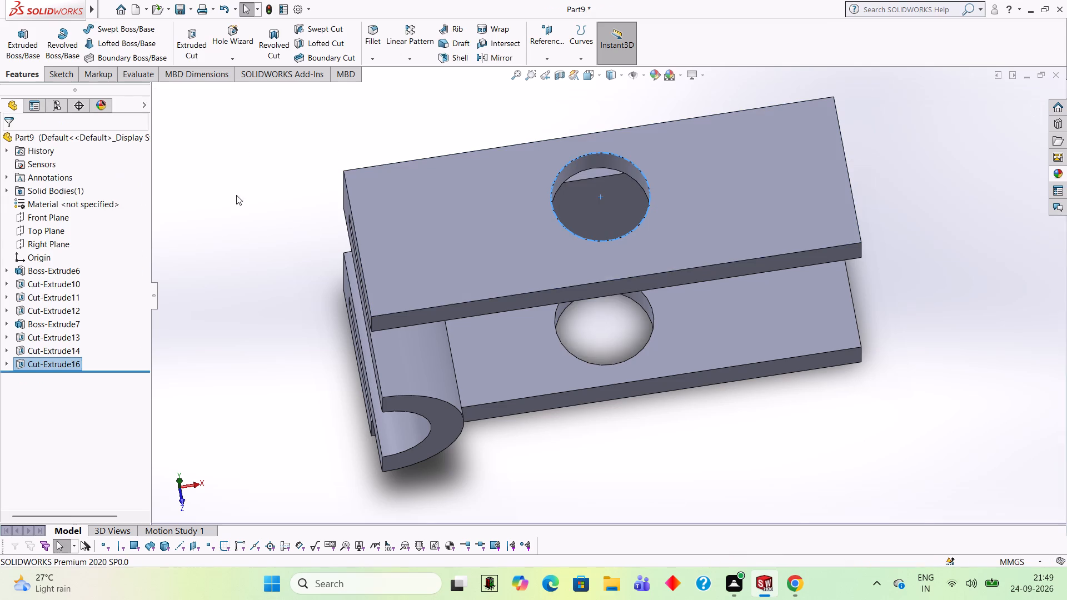
Examine the channel from several sides to compare the positions of the holes in the two side walls.
{"action": "left_click", "coordinate": [900, 264]}
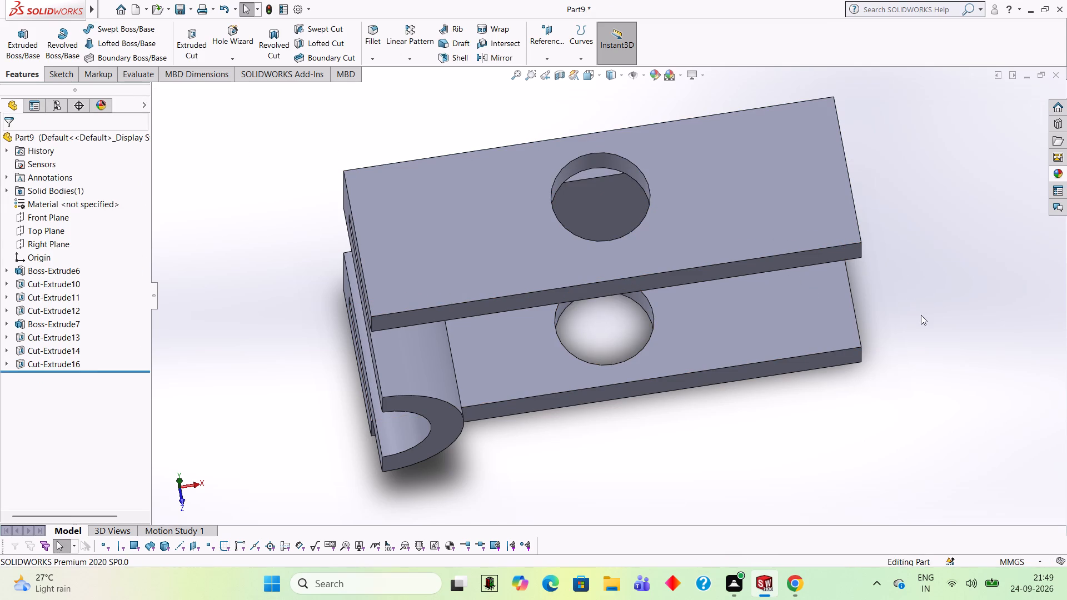
{"action": "middle_click_drag", "start_coordinate": [921, 315], "coordinate": [846, 118]}
{"action": "middle_click_drag", "start_coordinate": [924, 279], "coordinate": [964, 162]}
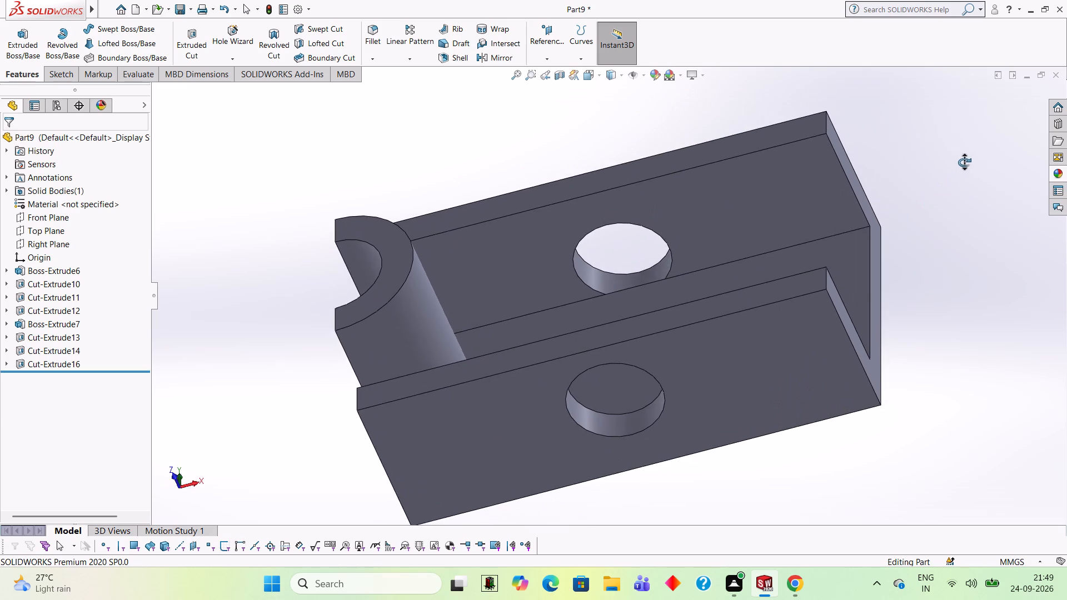
{"action": "middle_click_drag", "start_coordinate": [964, 162], "coordinate": [961, 327]}
{"action": "middle_click_drag", "start_coordinate": [934, 213], "coordinate": [964, 449]}
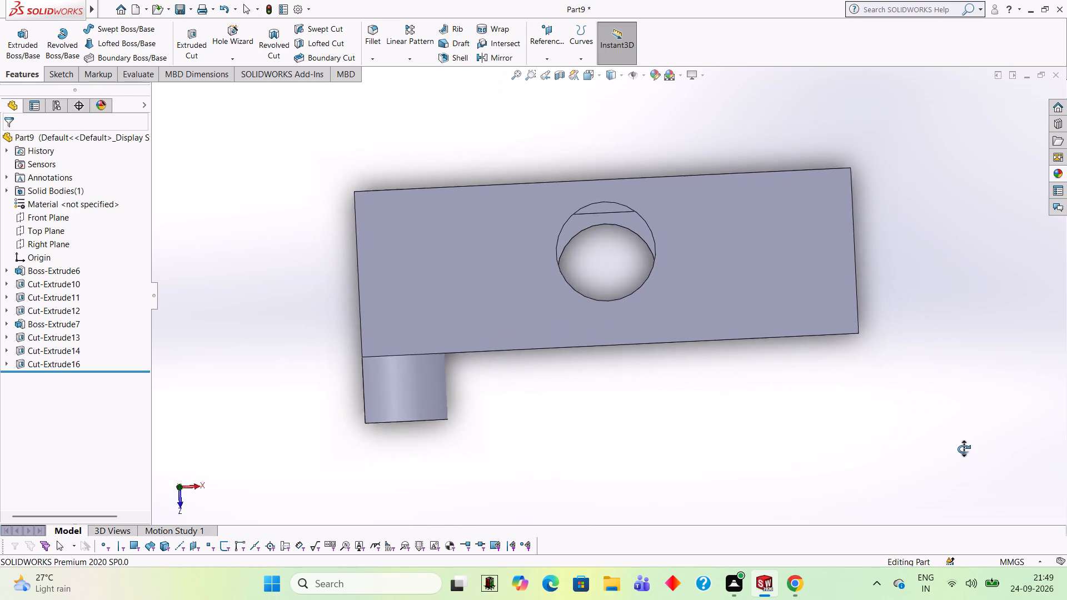
{"action": "middle_click_drag", "start_coordinate": [964, 449], "coordinate": [959, 126]}
{"action": "middle_click_drag", "start_coordinate": [896, 308], "coordinate": [901, 126]}
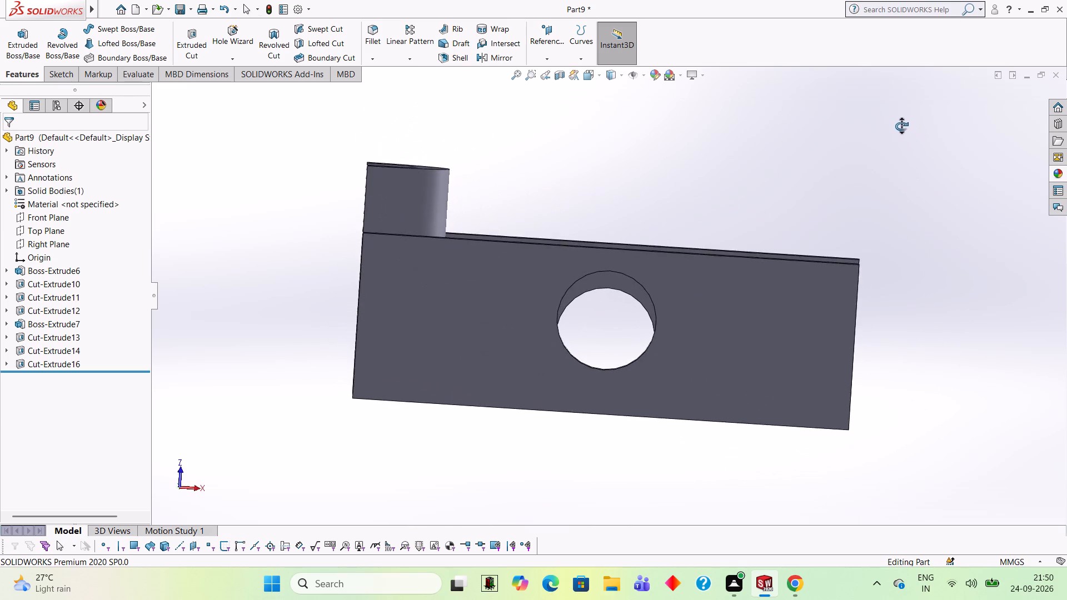
{"action": "middle_click_drag", "start_coordinate": [901, 126], "coordinate": [906, 154]}
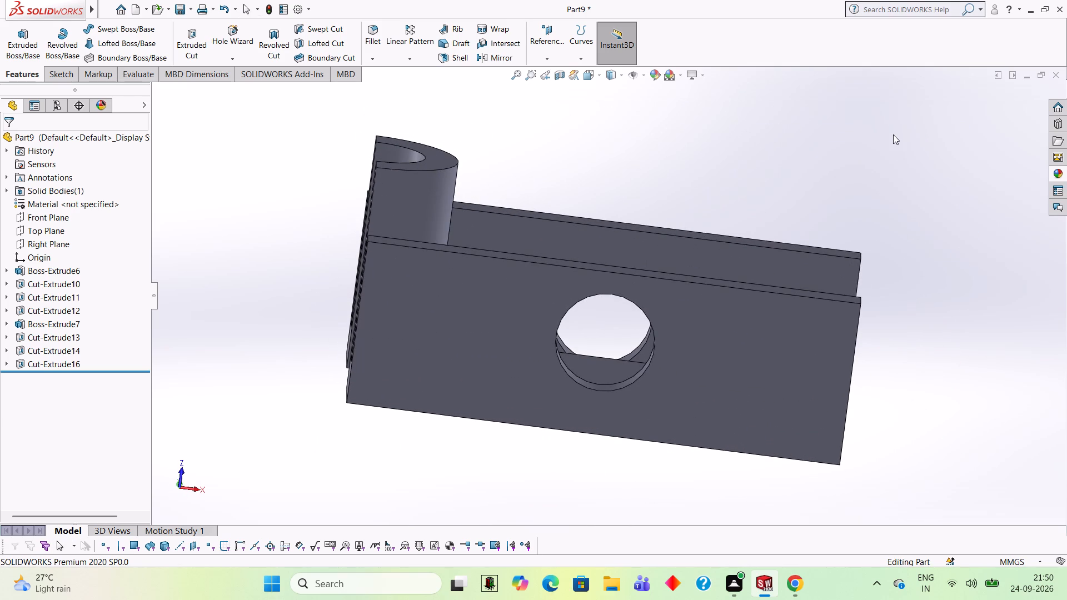
{"action": "middle_click_drag", "start_coordinate": [896, 216], "coordinate": [877, 257]}
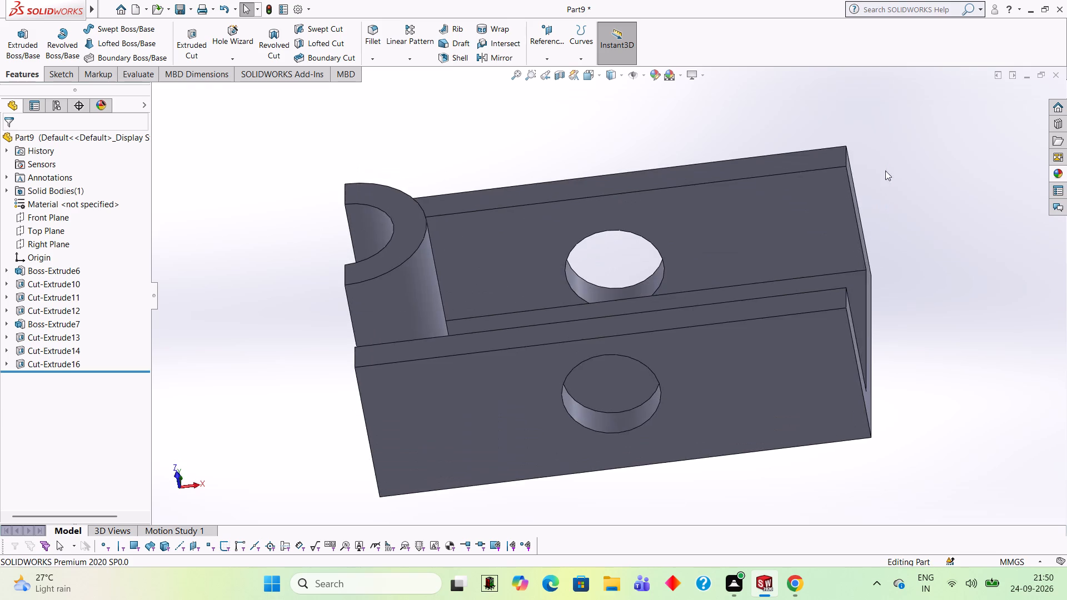
{"action": "middle_click_drag", "start_coordinate": [889, 156], "coordinate": [891, 342]}
{"action": "middle_click_drag", "start_coordinate": [919, 170], "coordinate": [931, 368]}
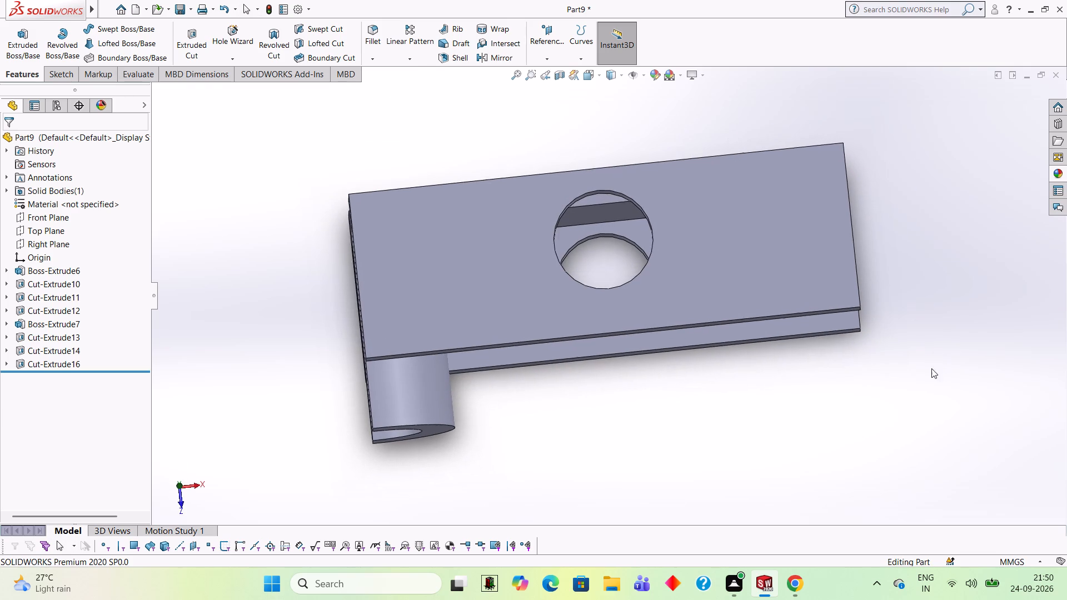
{"action": "middle_click_drag", "start_coordinate": [931, 368], "coordinate": [934, 370]}
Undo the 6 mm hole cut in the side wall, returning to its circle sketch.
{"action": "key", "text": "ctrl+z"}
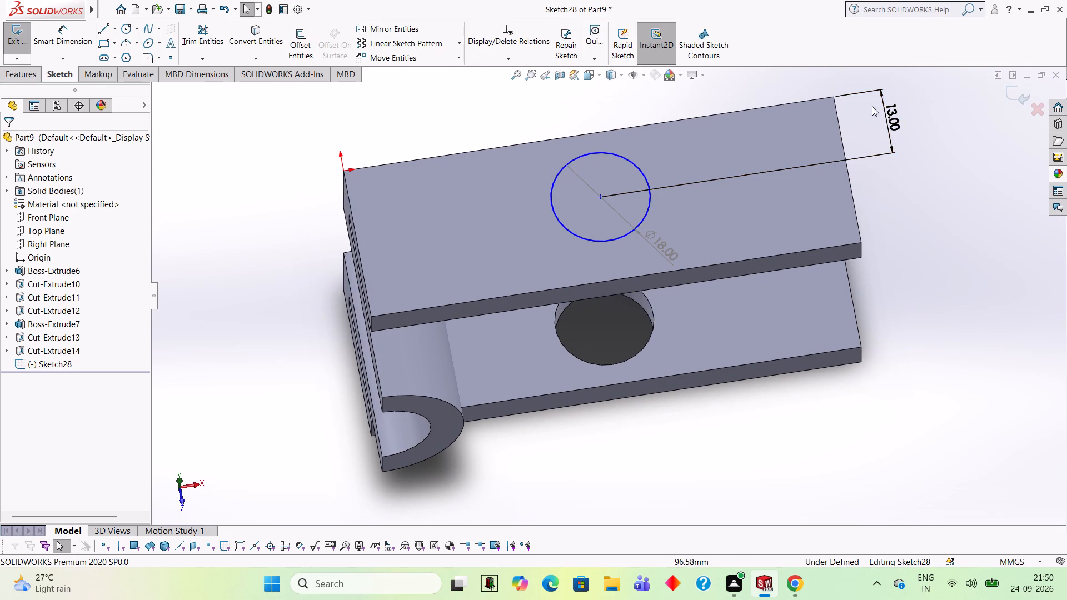
Replace the circle centre's 13 mm dimension with a 13 mm dimension from the opposite long edge of the side-wall face.
{"action": "right_click", "coordinate": [890, 126]}
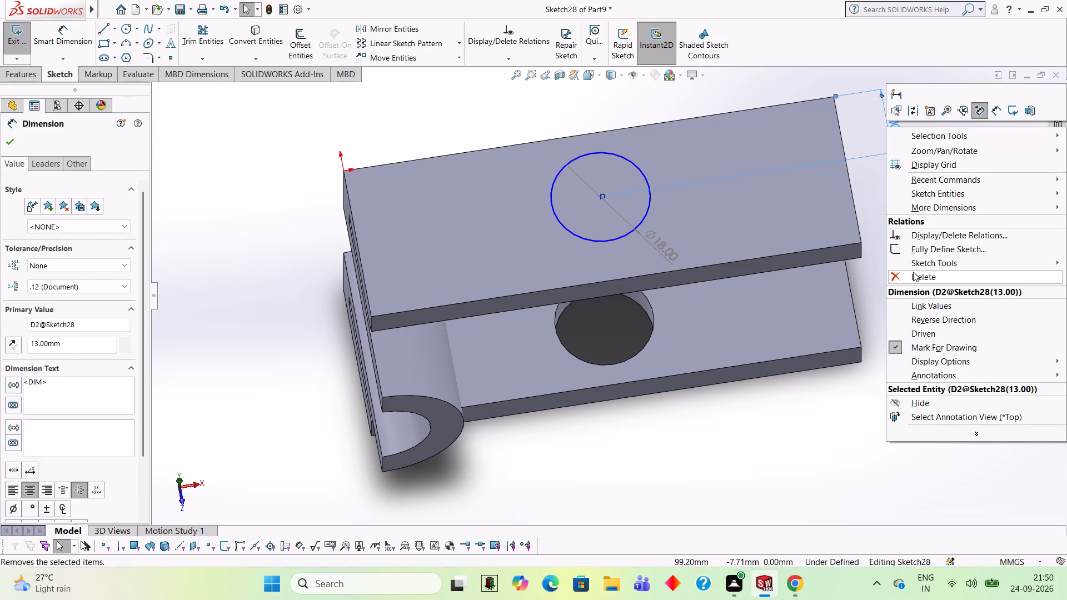
{"action": "left_click", "coordinate": [913, 272]}
{"action": "left_click", "coordinate": [64, 36]}
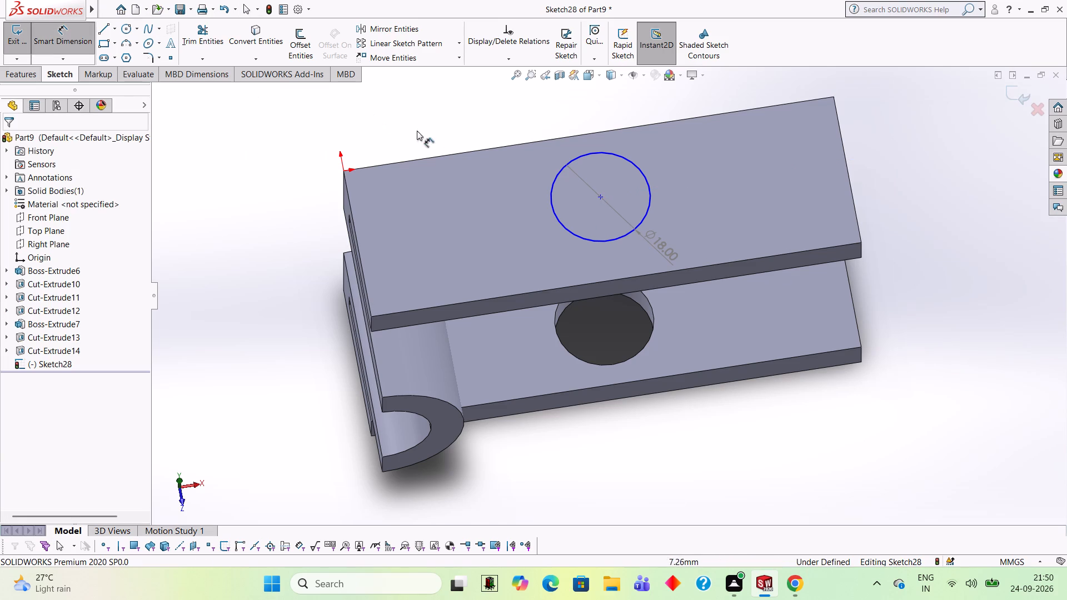
{"action": "left_click", "coordinate": [598, 197]}
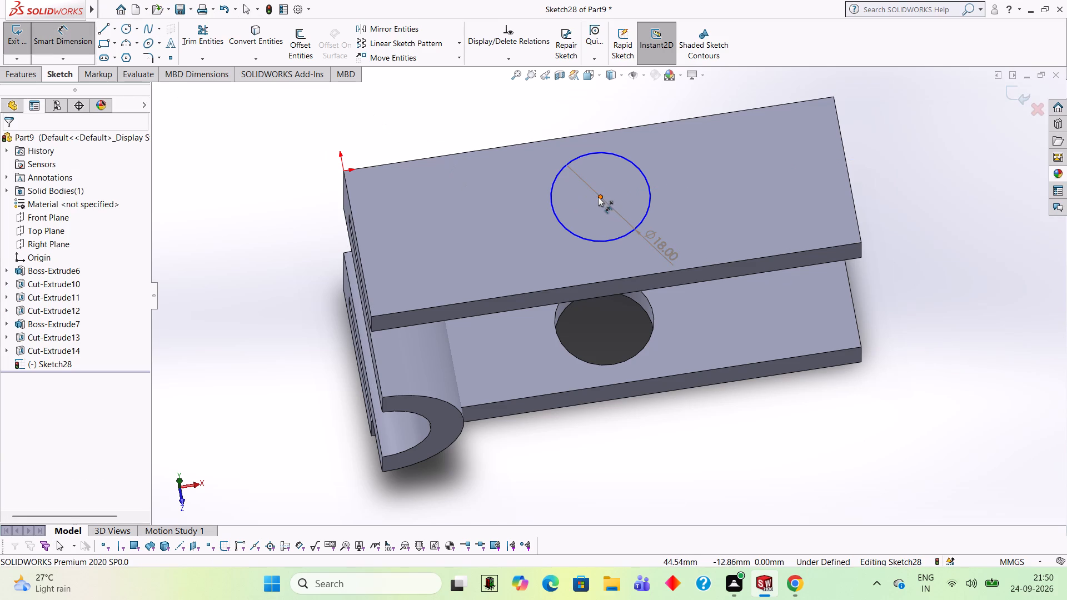
{"action": "left_click", "coordinate": [621, 280]}
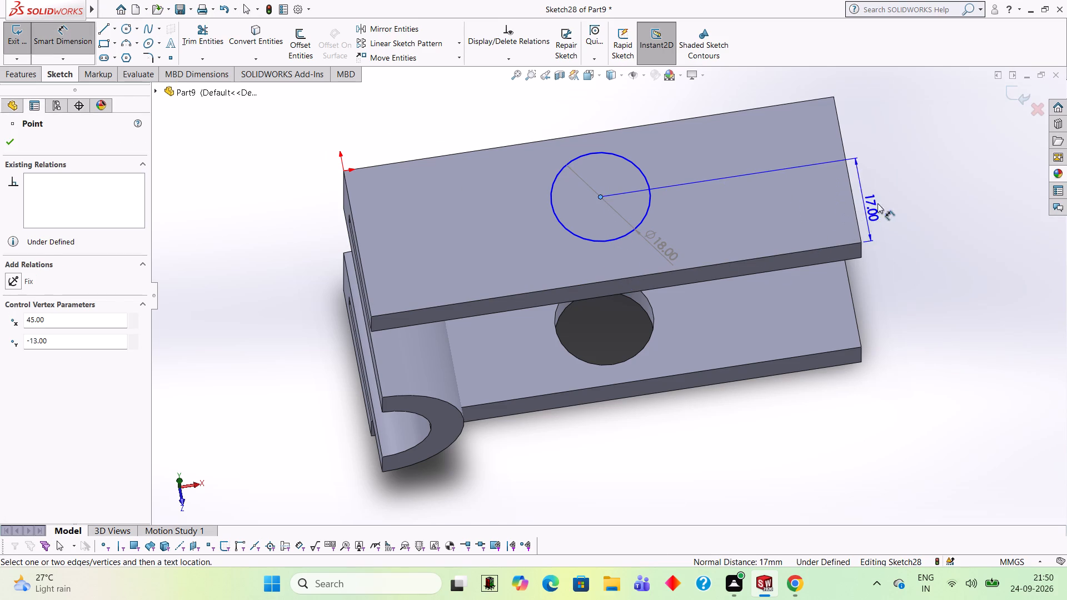
{"action": "left_click", "coordinate": [937, 160]}
{"action": "type", "text": "13"}
{"action": "key", "text": "Return"}
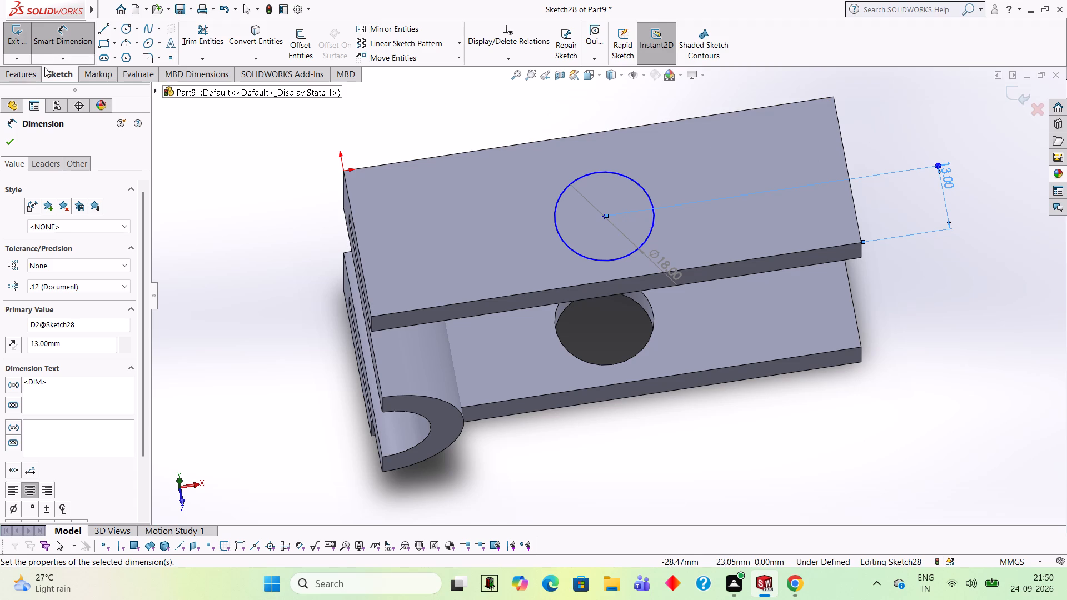
Extrude-cut the 18 mm circle through the outer side wall with a Blind depth of 6 mm.
{"action": "left_click", "coordinate": [30, 70]}
{"action": "left_click", "coordinate": [192, 34]}
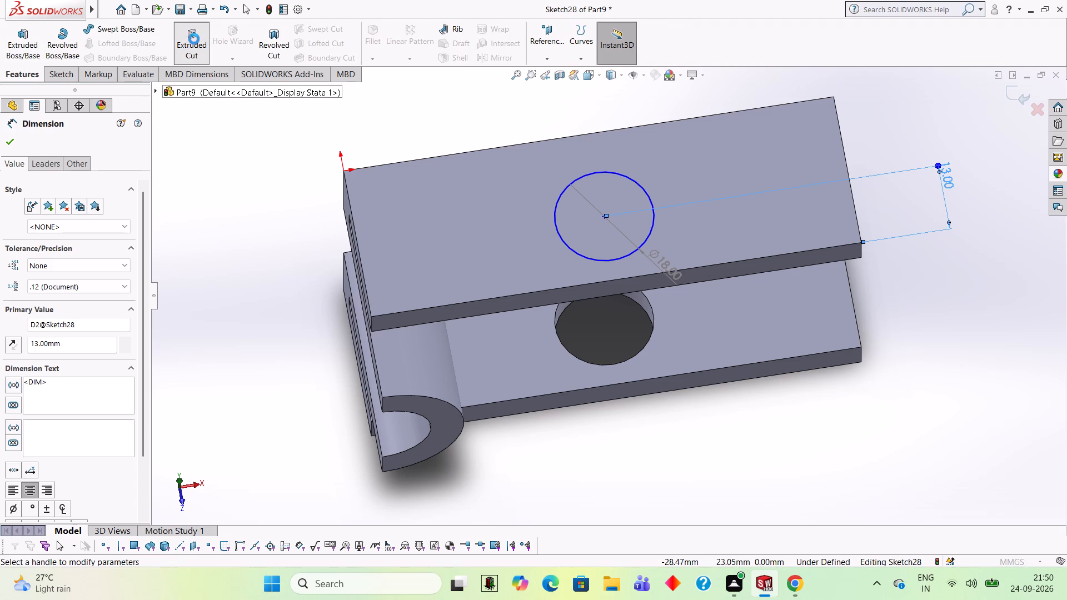
{"action": "left_click", "coordinate": [9, 141]}
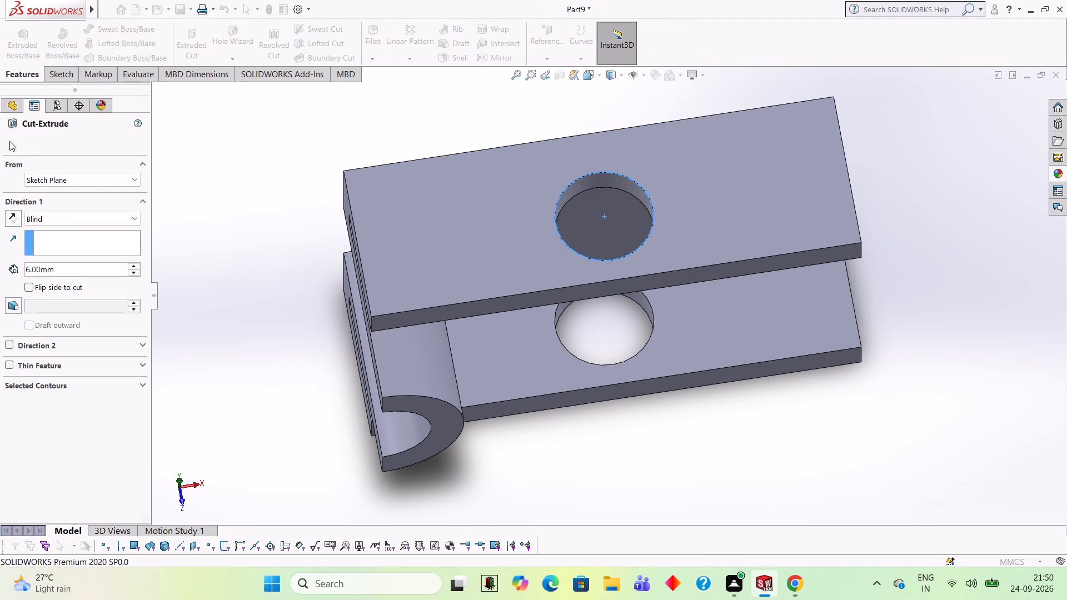
{"action": "left_click", "coordinate": [896, 227]}
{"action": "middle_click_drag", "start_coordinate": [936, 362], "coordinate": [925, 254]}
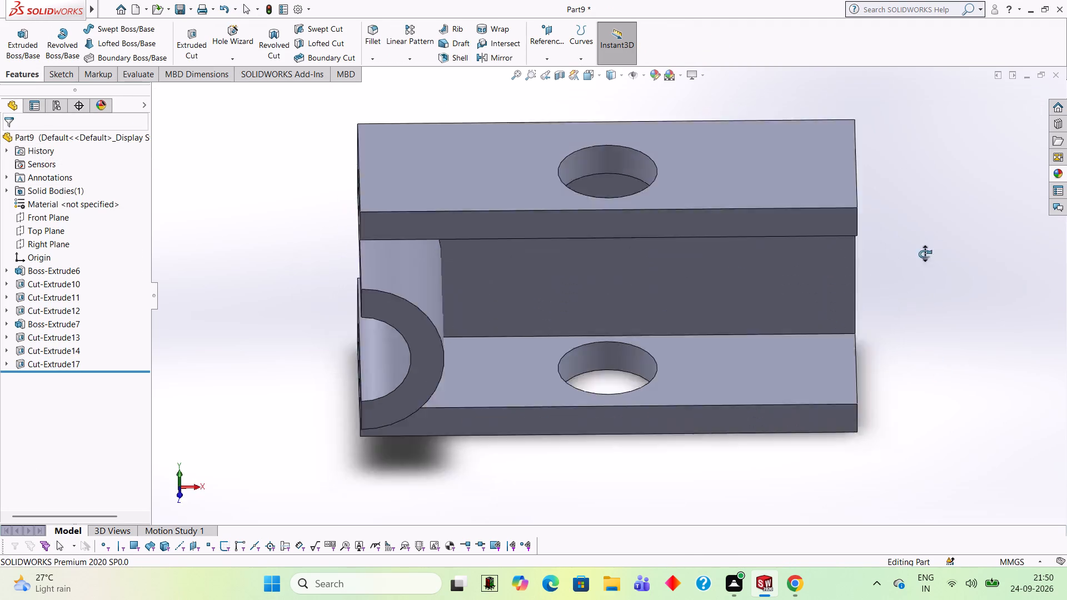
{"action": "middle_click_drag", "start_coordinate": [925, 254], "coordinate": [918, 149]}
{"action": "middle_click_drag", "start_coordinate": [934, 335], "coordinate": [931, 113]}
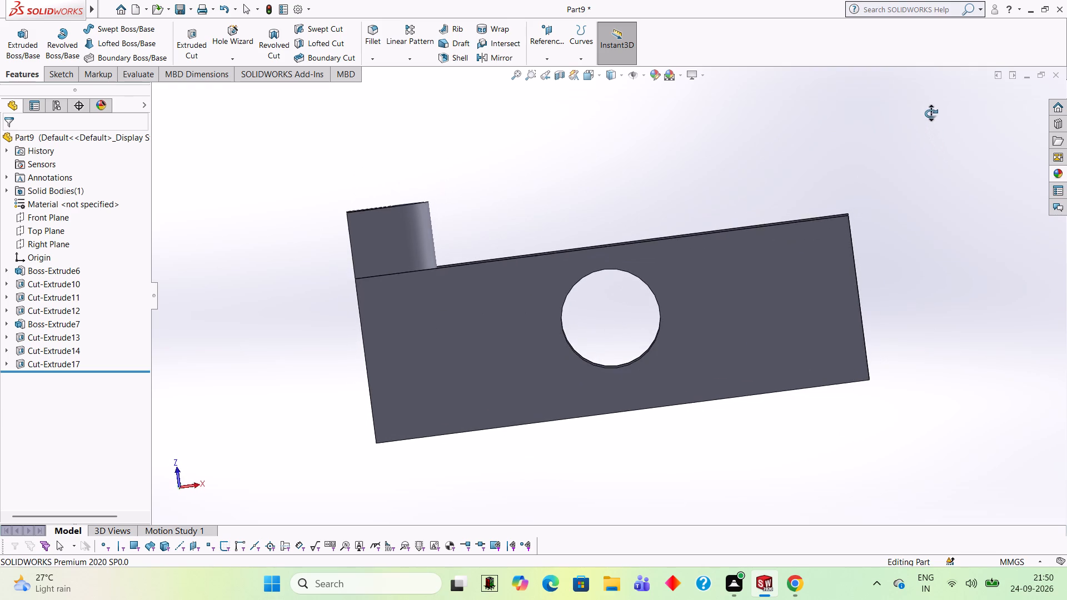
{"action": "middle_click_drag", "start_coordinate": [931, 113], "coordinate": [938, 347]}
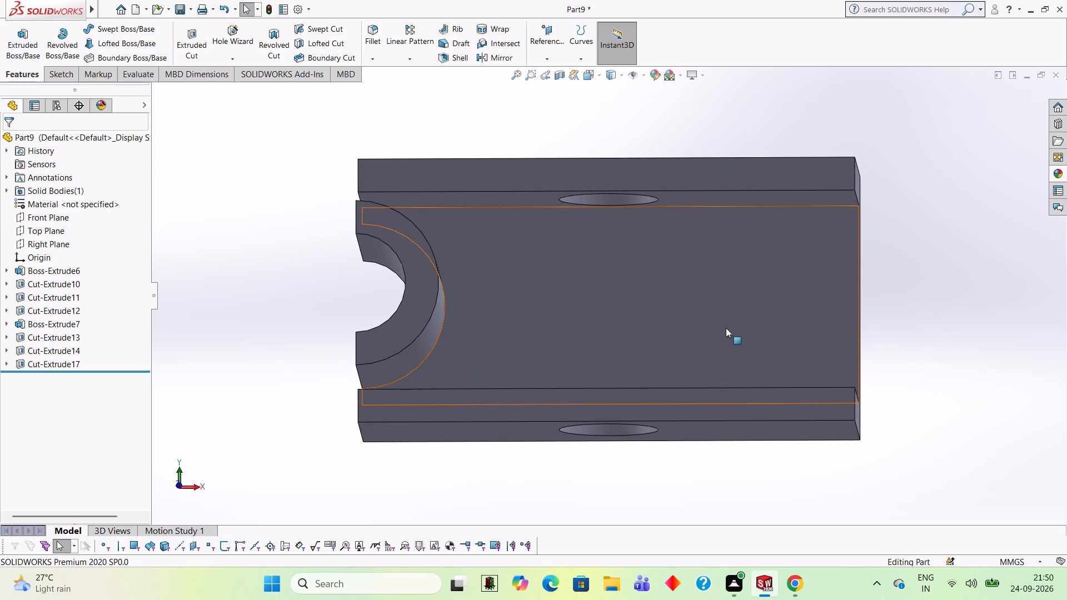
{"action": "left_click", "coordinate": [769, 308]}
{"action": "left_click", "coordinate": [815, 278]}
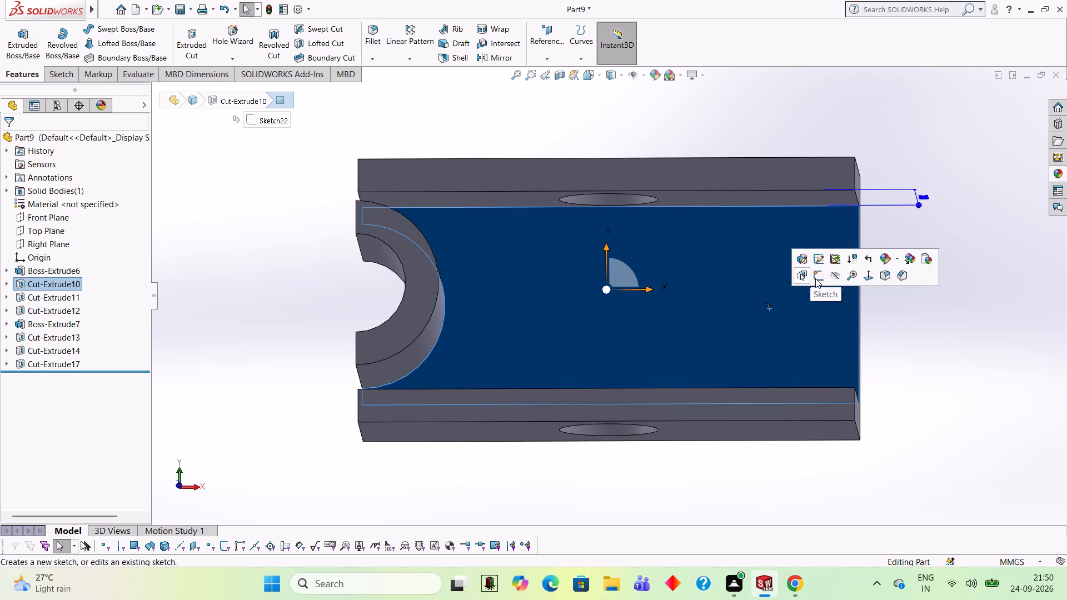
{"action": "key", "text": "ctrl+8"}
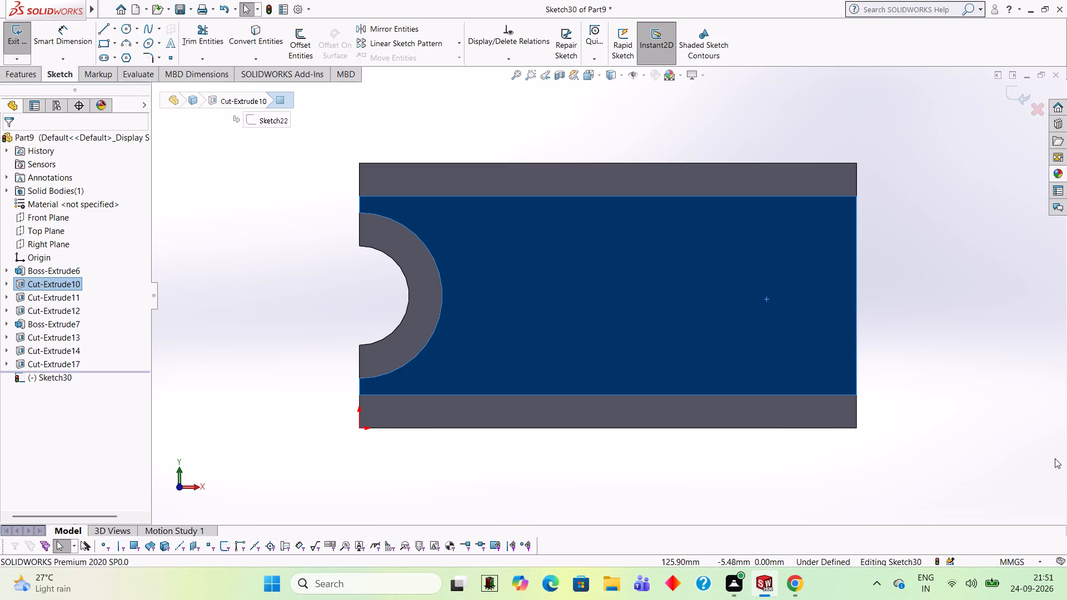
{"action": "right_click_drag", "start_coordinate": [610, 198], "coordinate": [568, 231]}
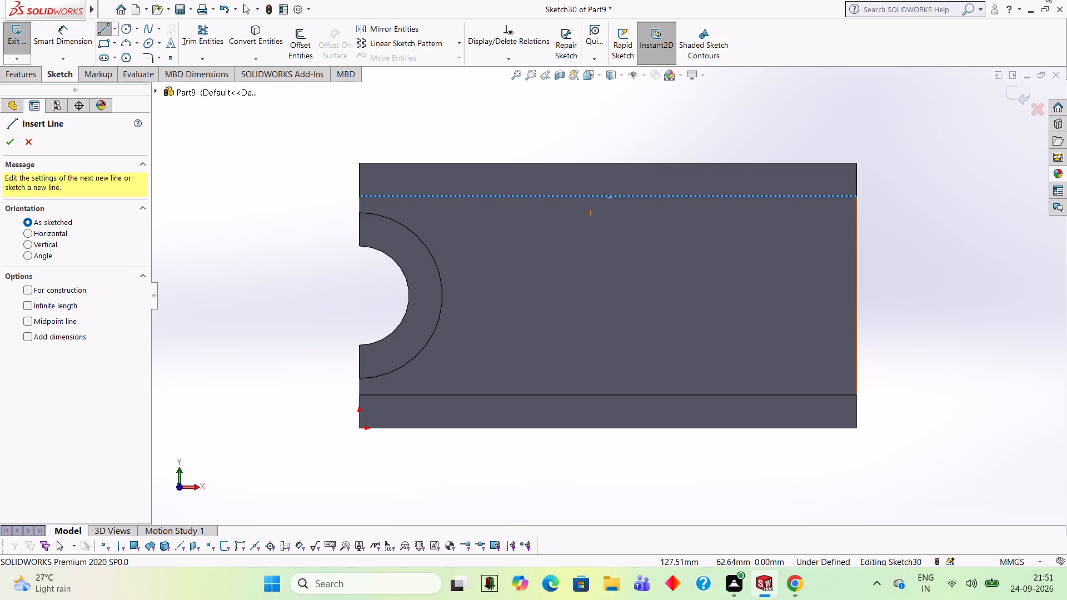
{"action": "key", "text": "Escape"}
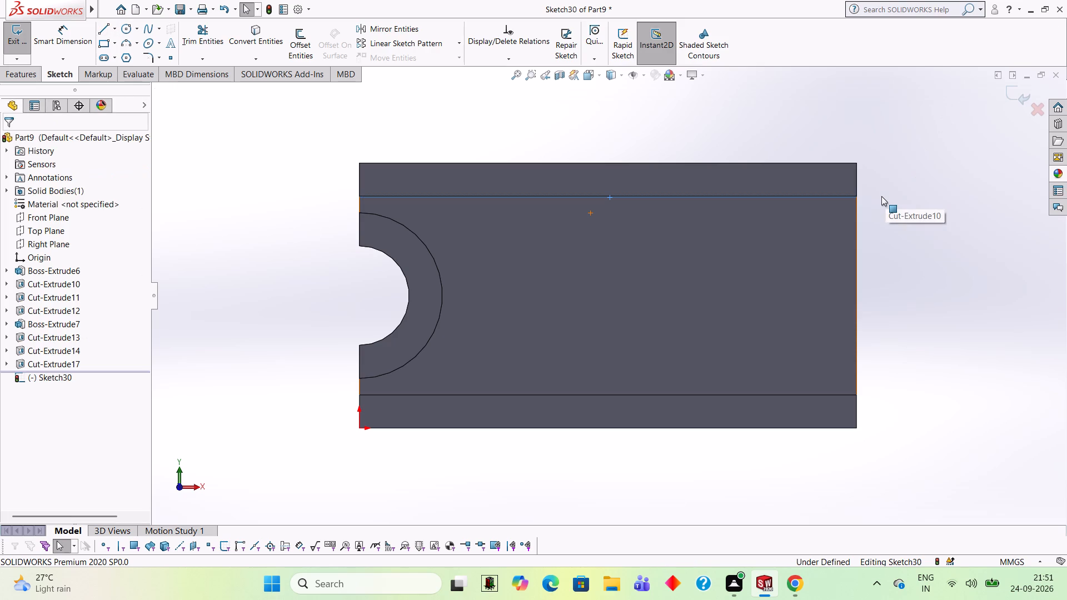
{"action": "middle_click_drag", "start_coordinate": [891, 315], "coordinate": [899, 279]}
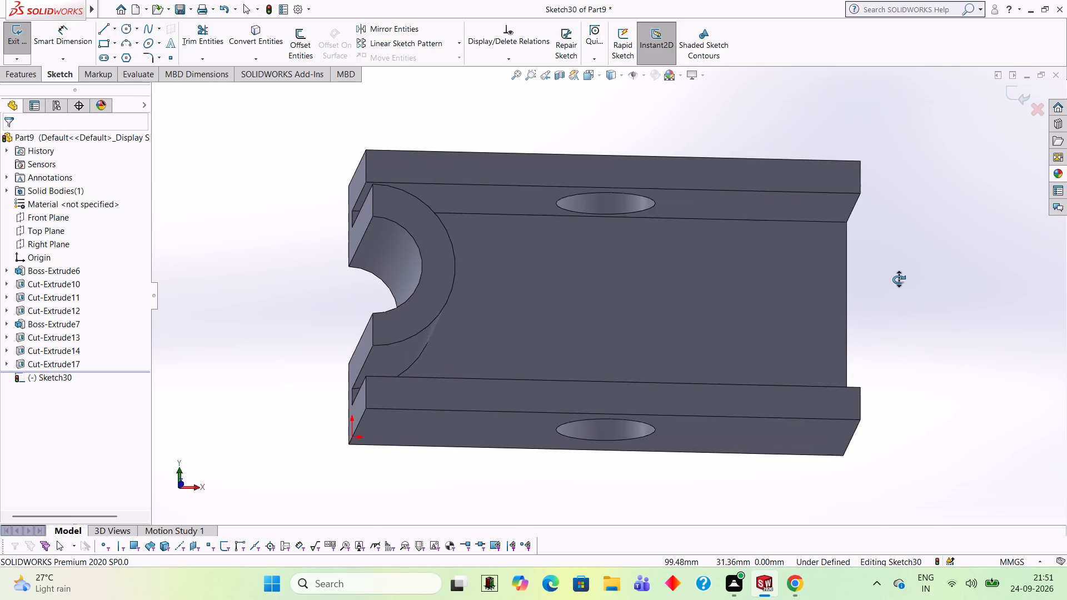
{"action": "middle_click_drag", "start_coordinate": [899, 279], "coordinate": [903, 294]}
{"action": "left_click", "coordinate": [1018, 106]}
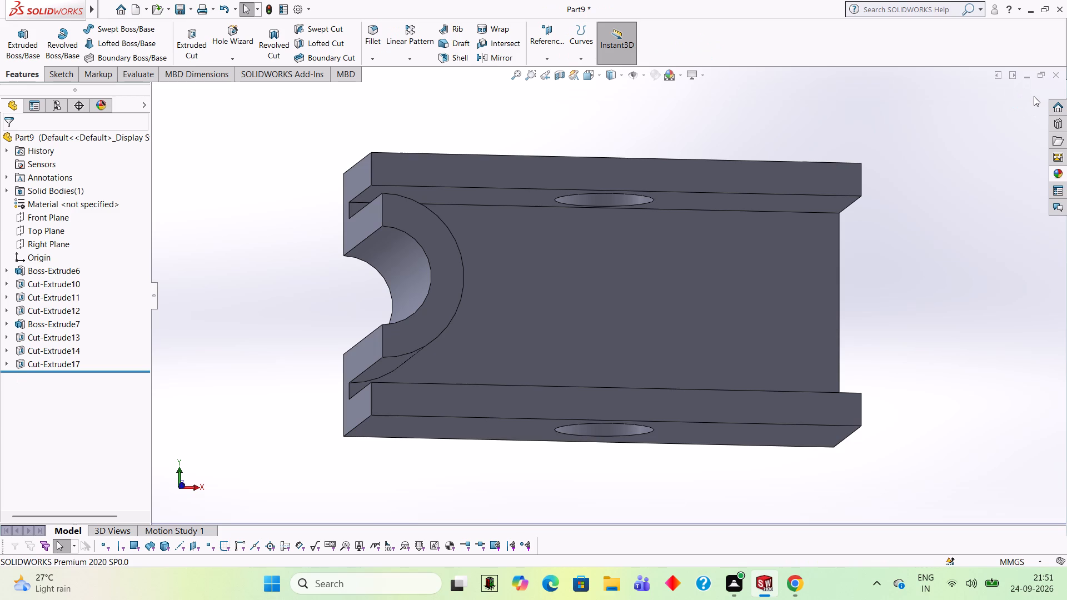
Open a sketch on the channel floor and draw a 6 mm horizontal line inward from the midpoint of the straight end edge.
{"action": "left_click", "coordinate": [698, 281]}
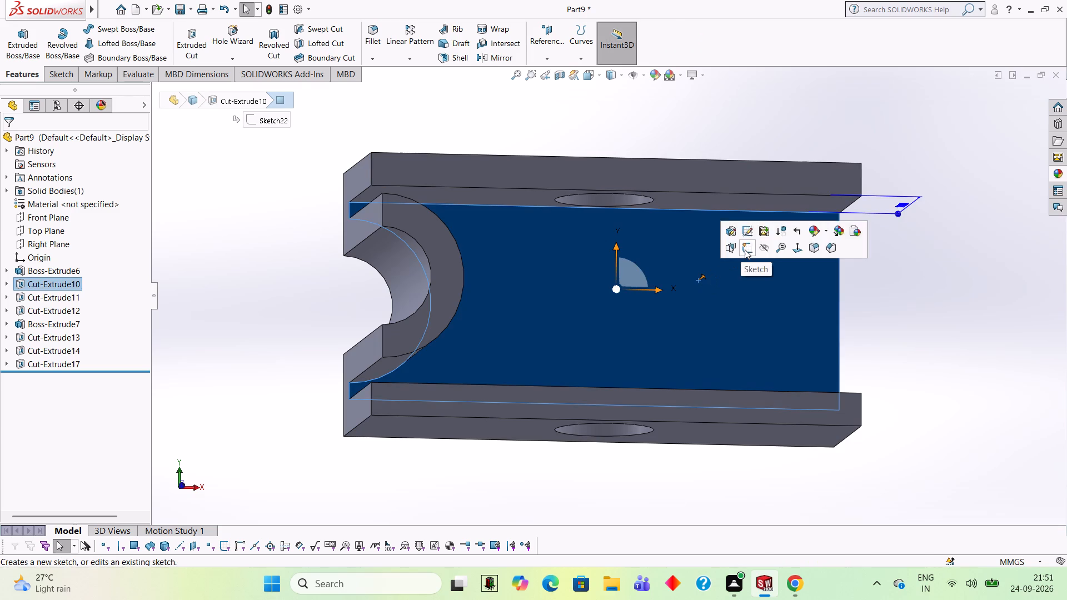
{"action": "left_click", "coordinate": [745, 249]}
{"action": "key", "text": "ctrl+8"}
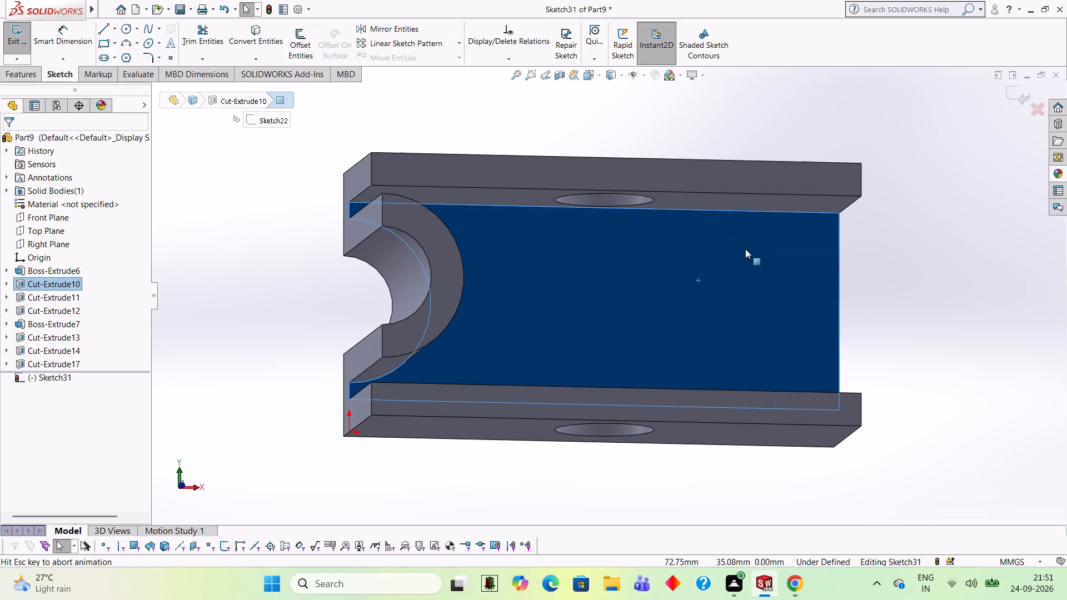
{"action": "left_click", "coordinate": [97, 31]}
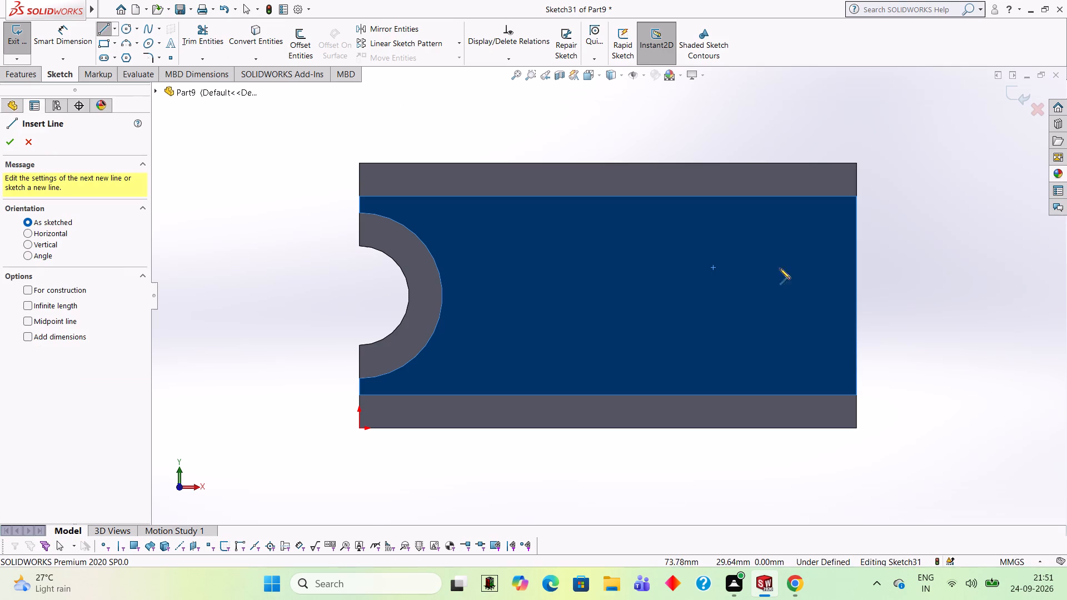
{"action": "left_click", "coordinate": [856, 293]}
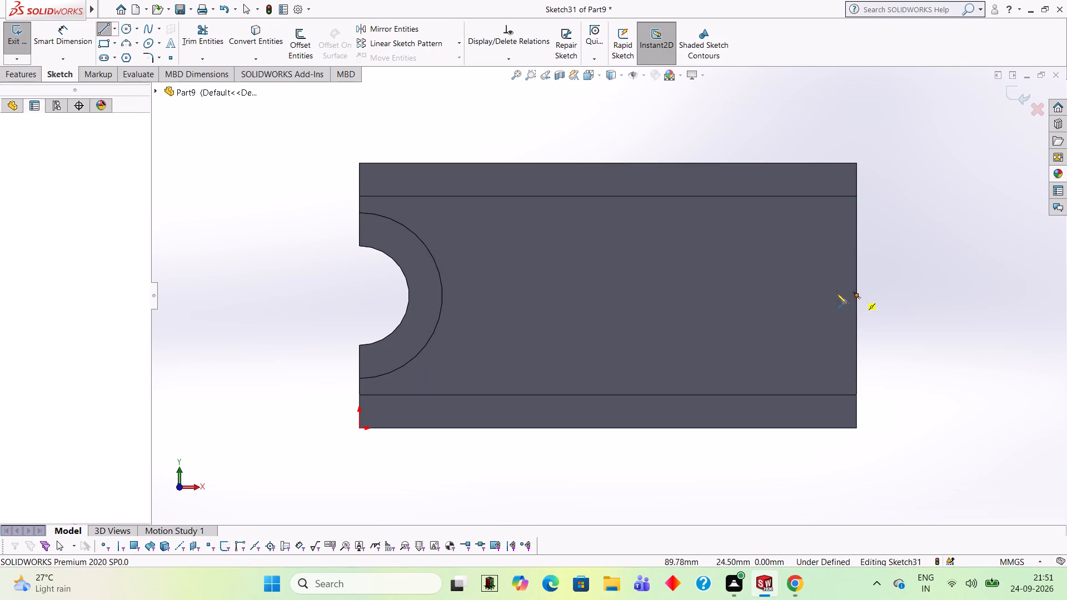
{"action": "key", "text": "6"}
{"action": "key", "text": "Return"}
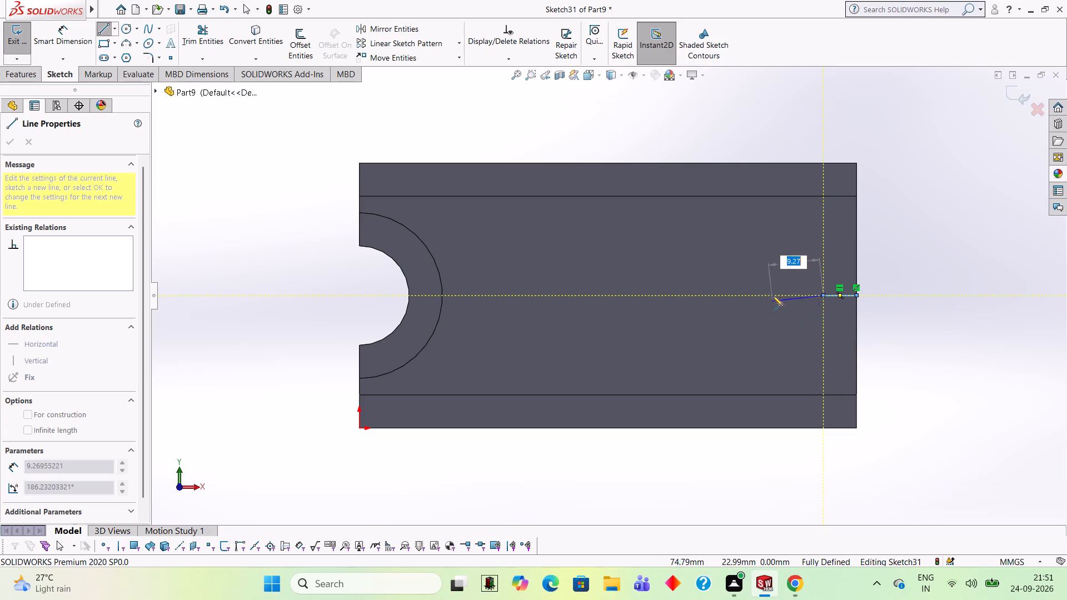
Continue the outline with an 11 mm line upward, 27 mm away from the end edge, 22 mm downward and 27 mm back.
{"action": "type", "text": "11"}
{"action": "key", "text": "Return"}
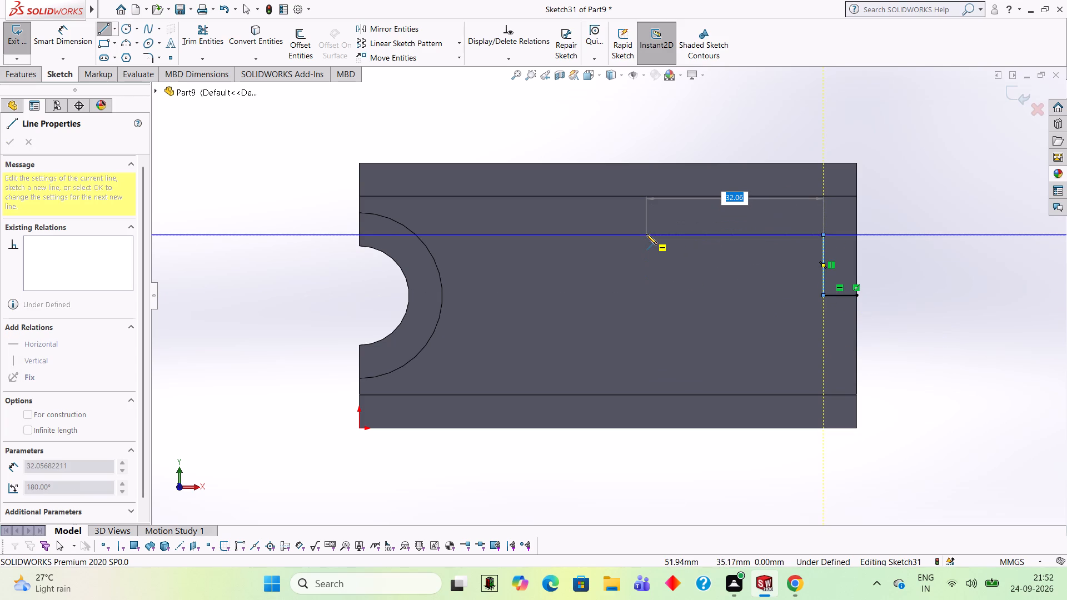
{"action": "type", "text": "27"}
{"action": "key", "text": "Return"}
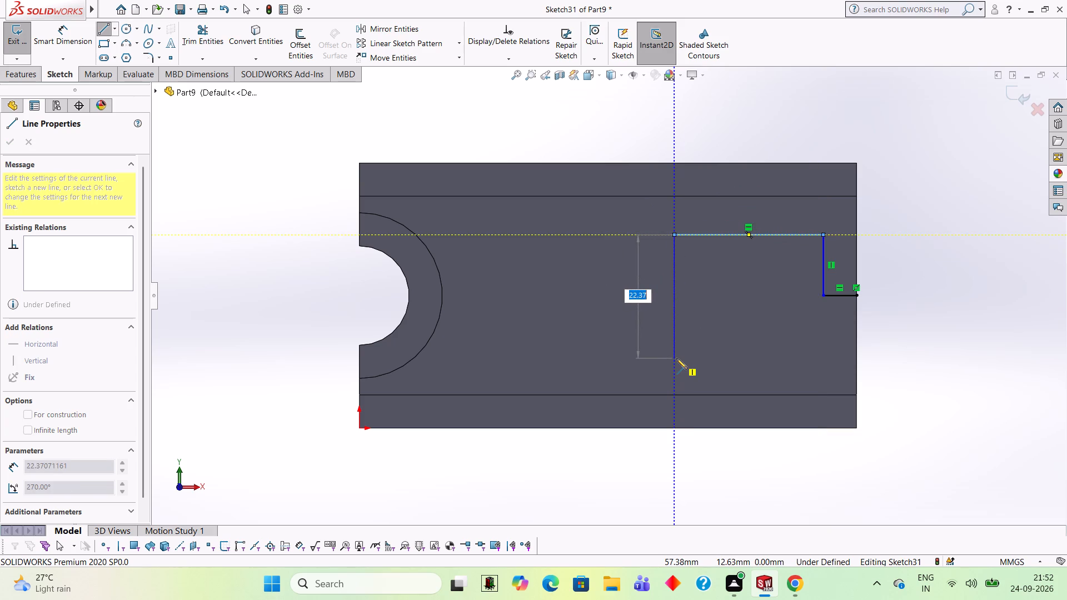
{"action": "type", "text": "22"}
{"action": "key", "text": "Return"}
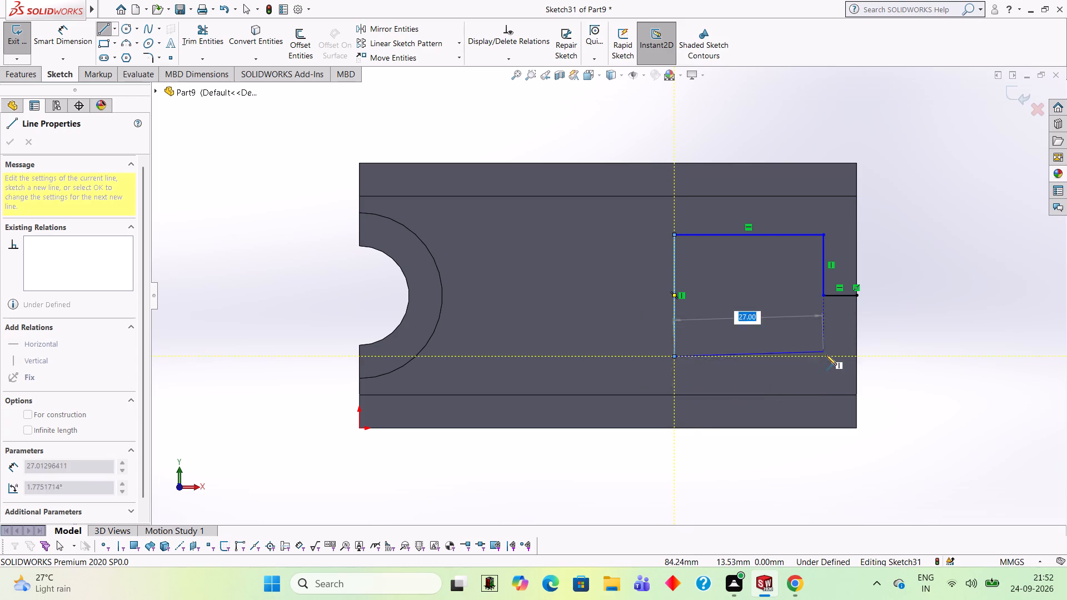
{"action": "left_click", "coordinate": [822, 357]}
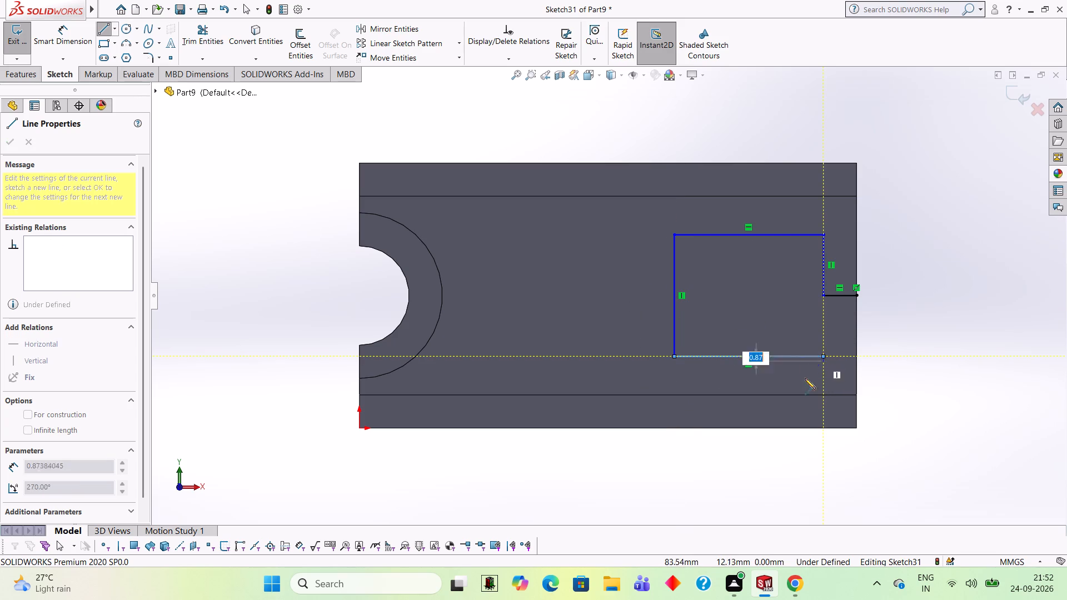
{"action": "key", "text": "Escape"}
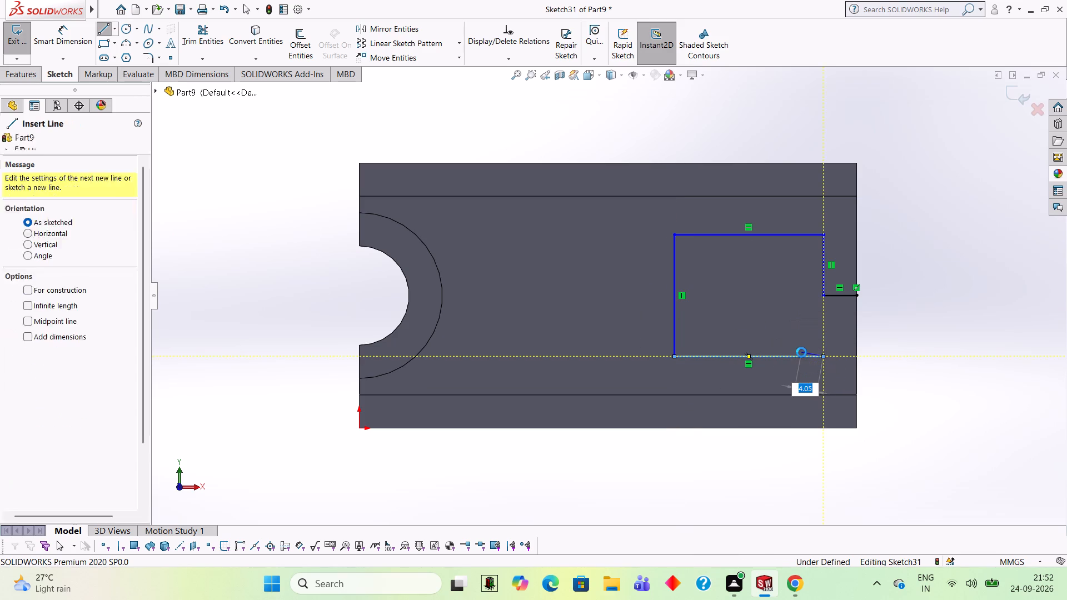
Trim away the 11 mm vertical line joining the 6 mm line to the outline's upper side.
{"action": "left_click", "coordinate": [192, 34]}
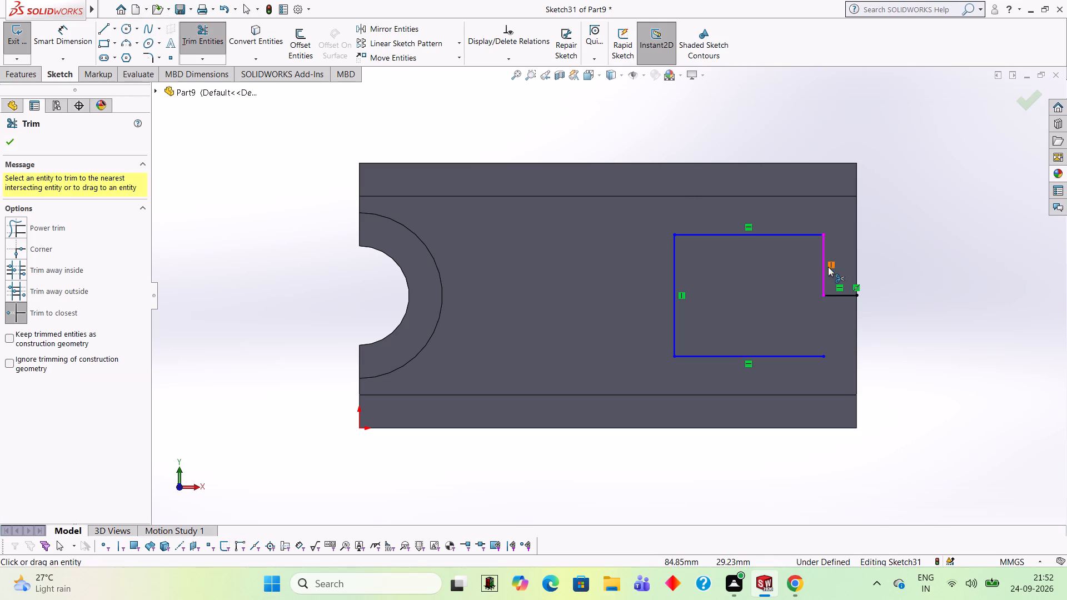
{"action": "left_click", "coordinate": [824, 266]}
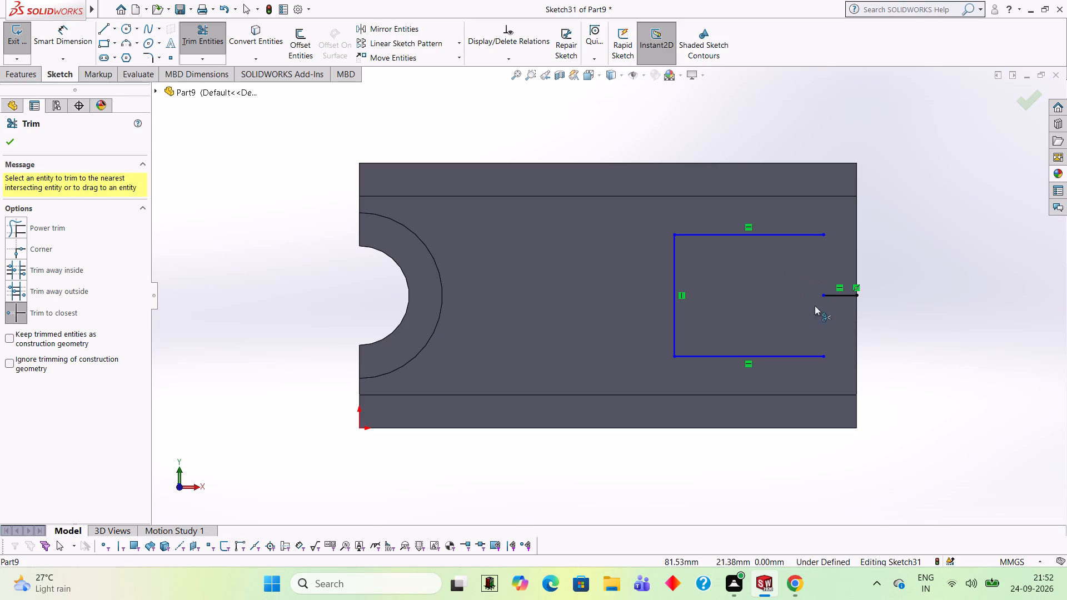
Draw a 5 mm line upward from the 6 mm line's inner end, continuing with a 21 mm horizontal line inside the outline.
{"action": "left_click", "coordinate": [106, 28]}
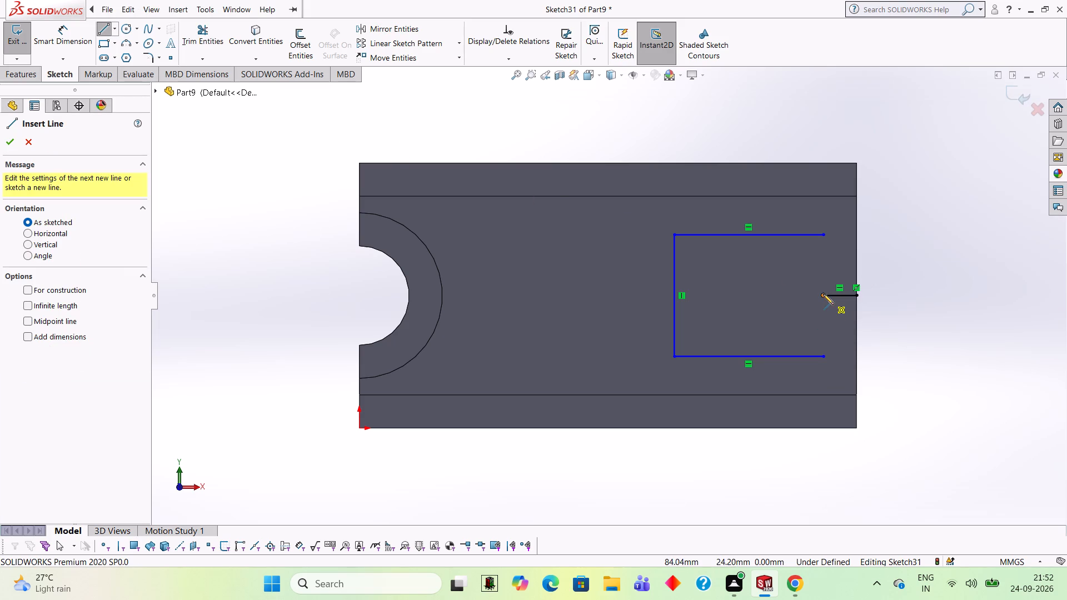
{"action": "left_click", "coordinate": [823, 294]}
{"action": "key", "text": "5"}
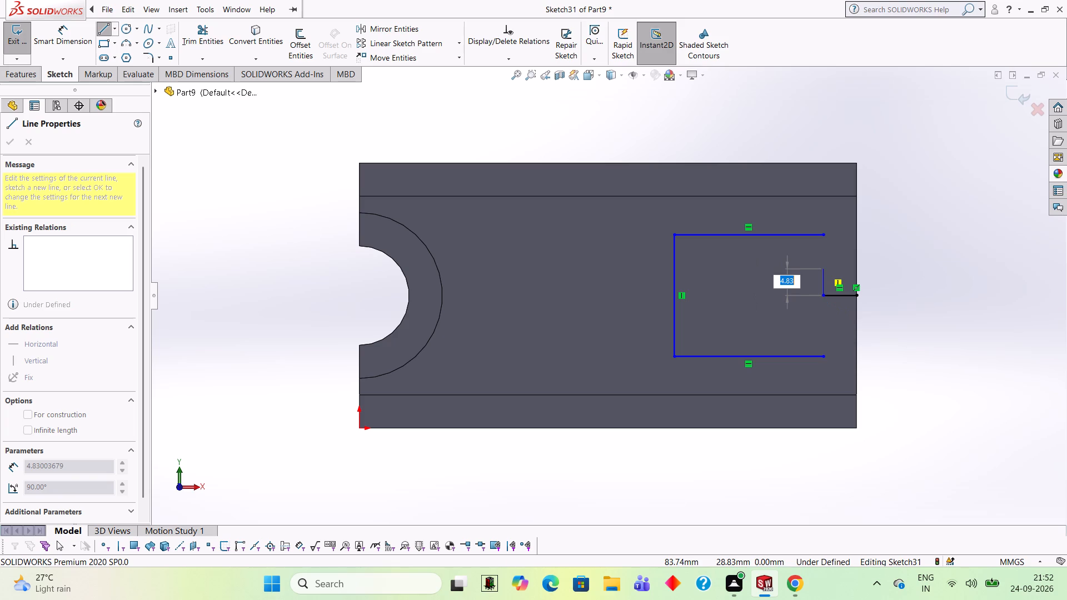
{"action": "key", "text": "Return"}
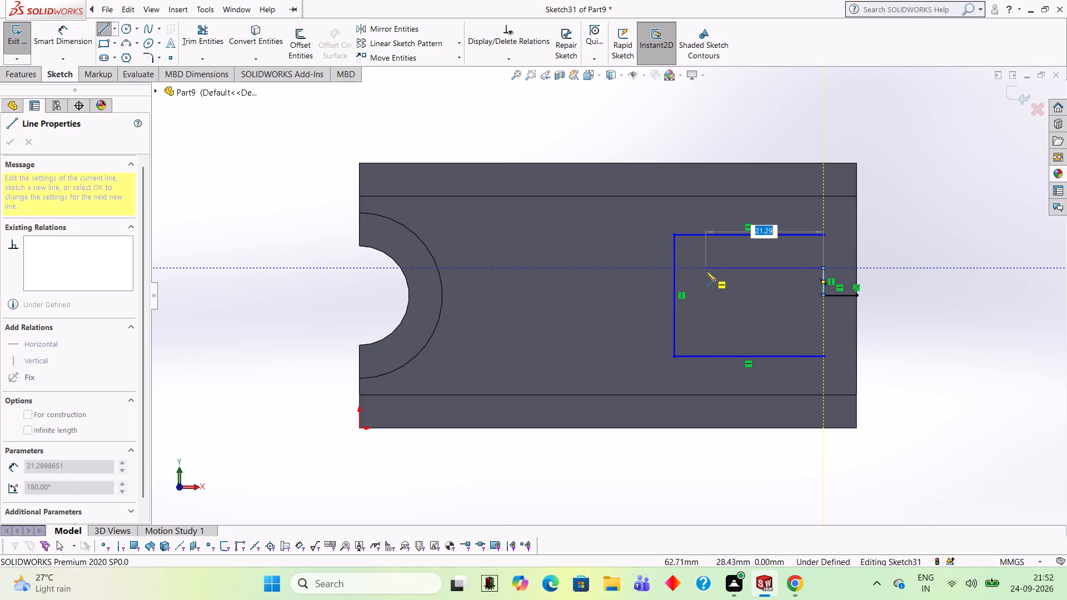
{"action": "type", "text": "21"}
{"action": "key", "text": "Return"}
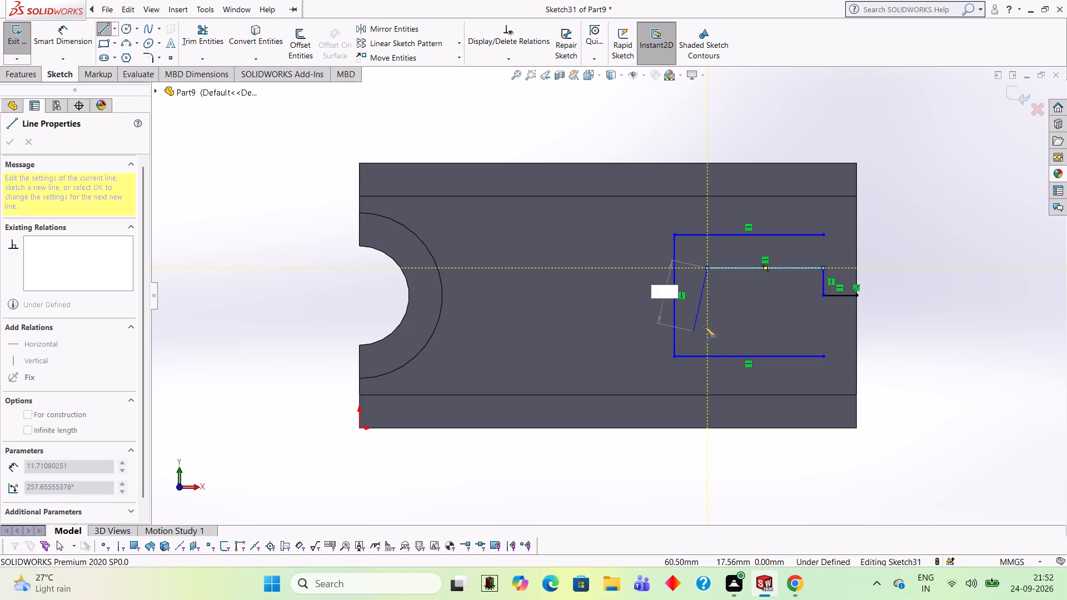
{"action": "key", "text": "Escape"}
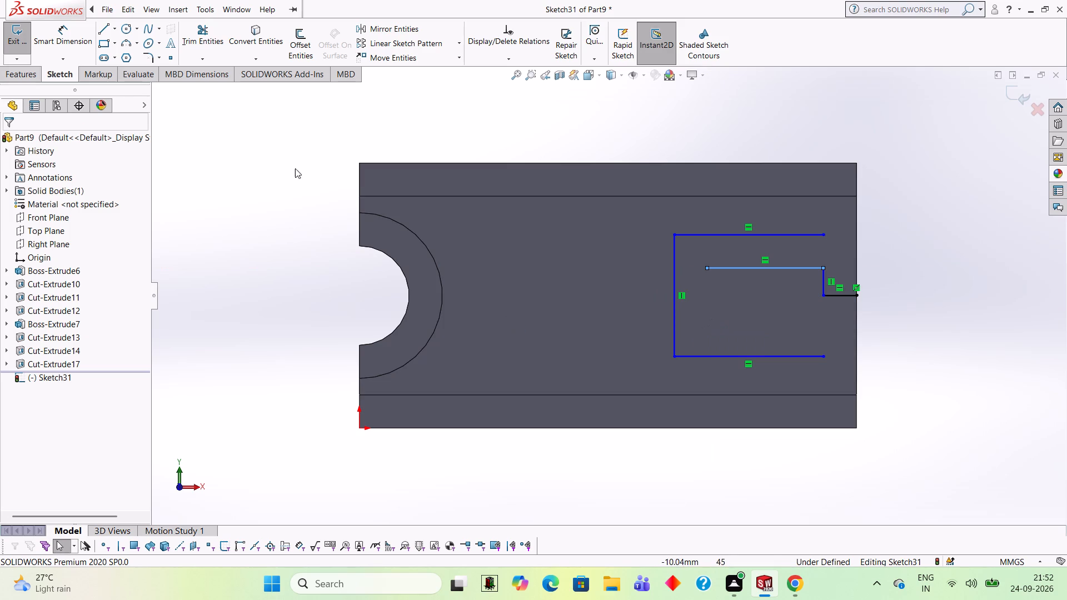
{"action": "left_click", "coordinate": [312, 117]}
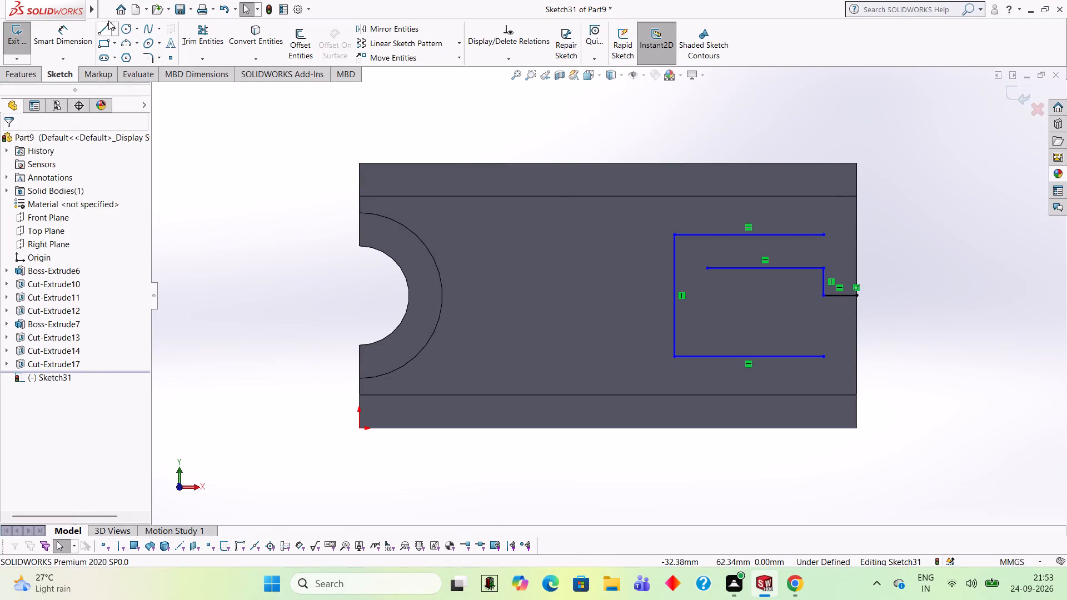
Draw a 5 mm line downward from the same start point, a matching 21 mm inward line, and a vertical line closing the inner rectangle.
{"action": "left_click", "coordinate": [103, 24]}
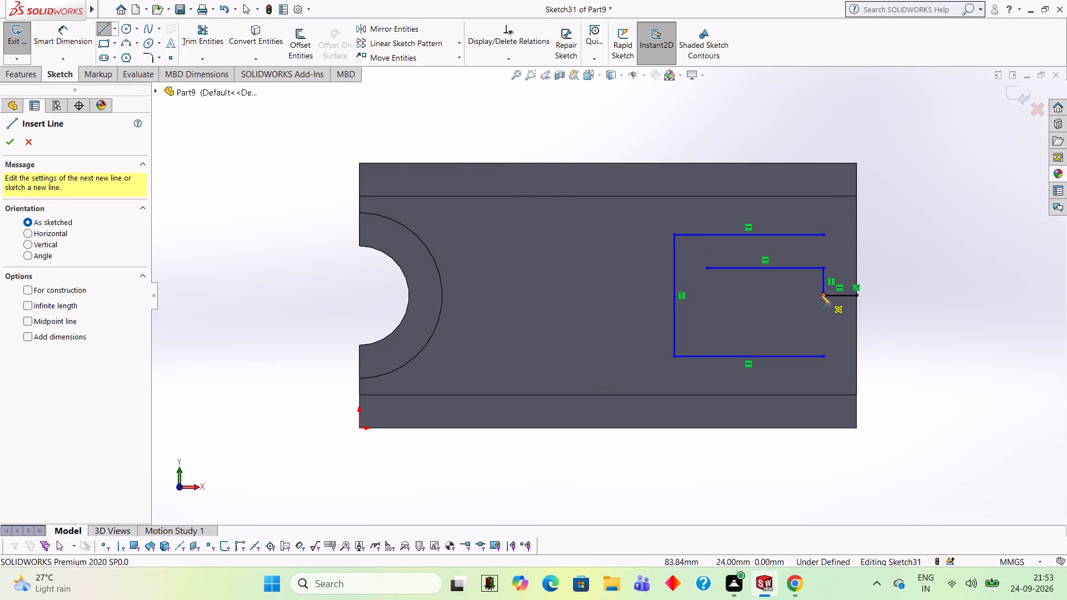
{"action": "left_click", "coordinate": [824, 294]}
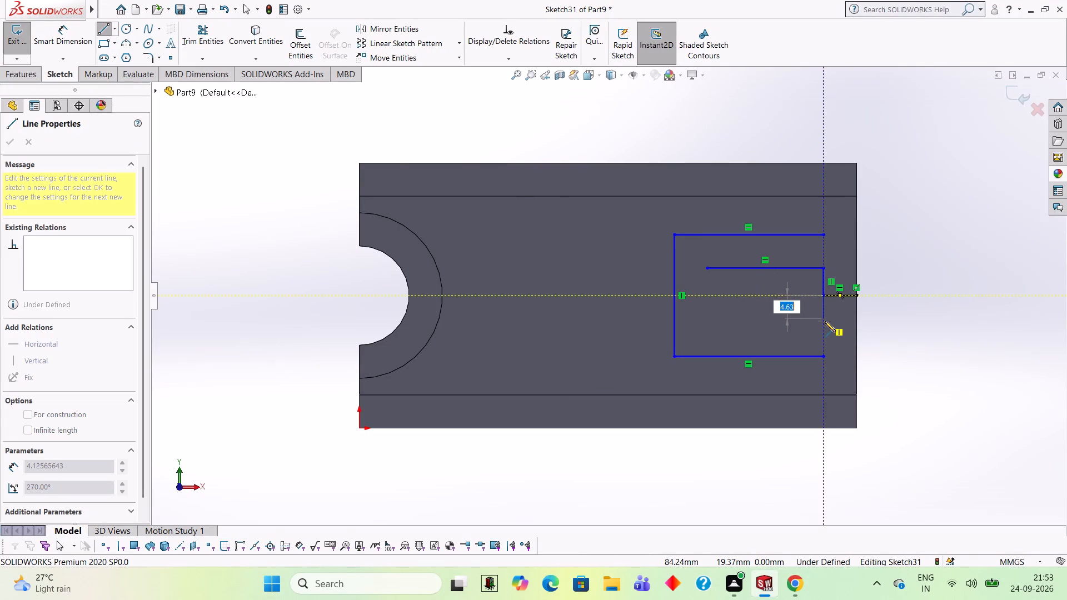
{"action": "key", "text": "5"}
{"action": "key", "text": "Return"}
{"action": "left_click", "coordinate": [707, 324]}
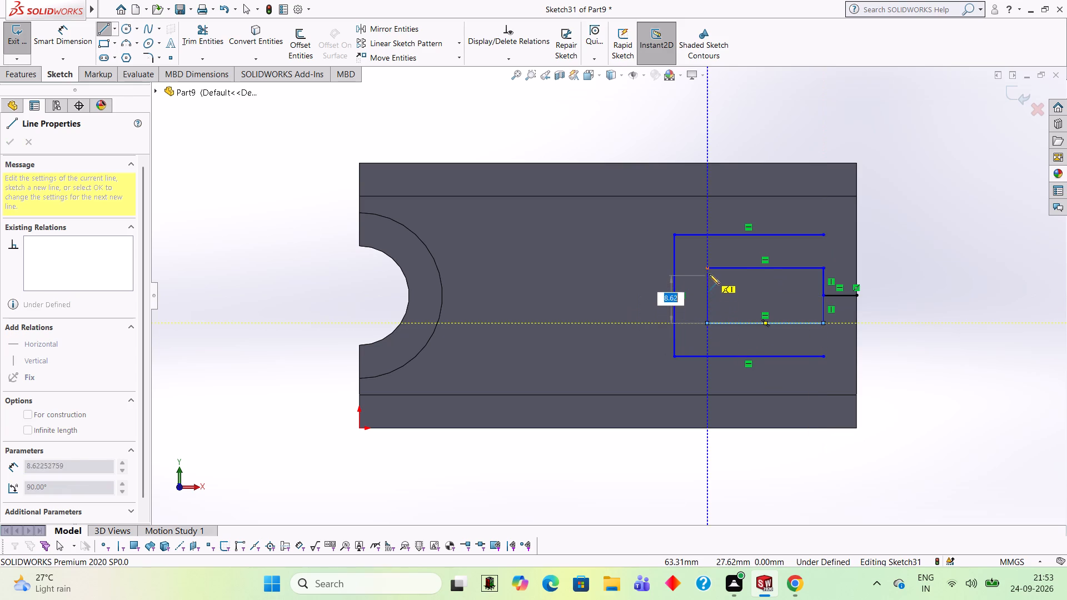
{"action": "left_click", "coordinate": [706, 266]}
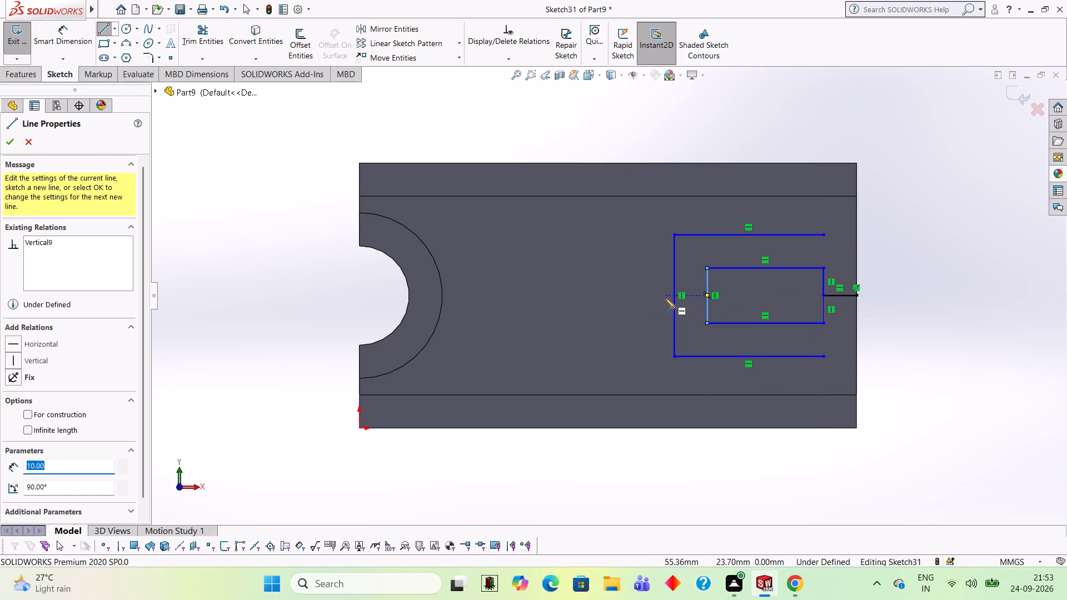
Trim away both 5 mm vertical lines and the 6 mm horizontal line joining the profile to the end edge.
{"action": "left_click", "coordinate": [202, 43]}
{"action": "left_click", "coordinate": [824, 283]}
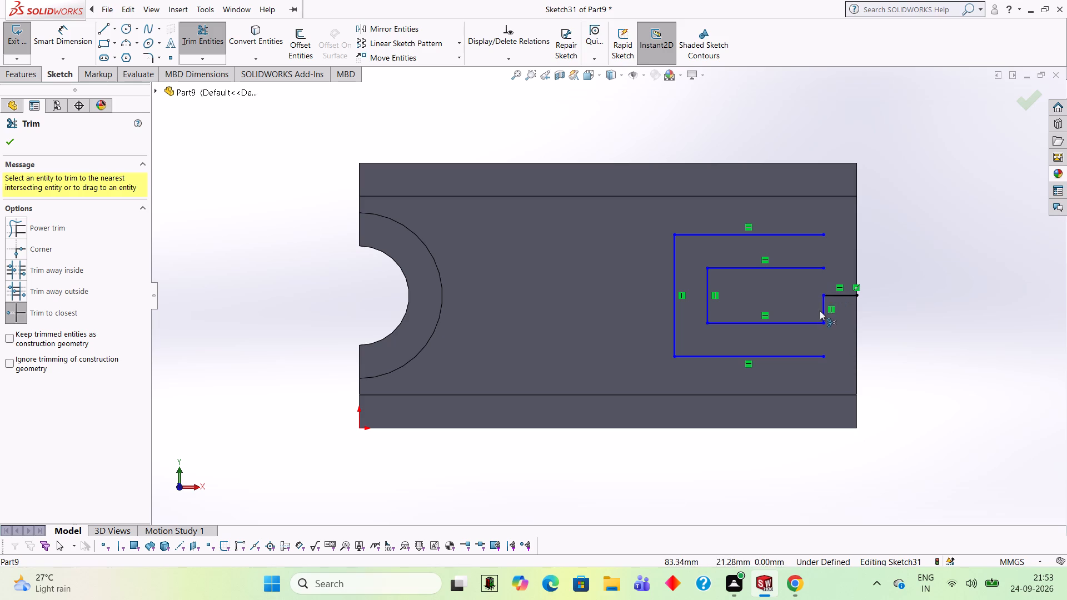
{"action": "left_click", "coordinate": [822, 308]}
{"action": "left_click", "coordinate": [842, 296]}
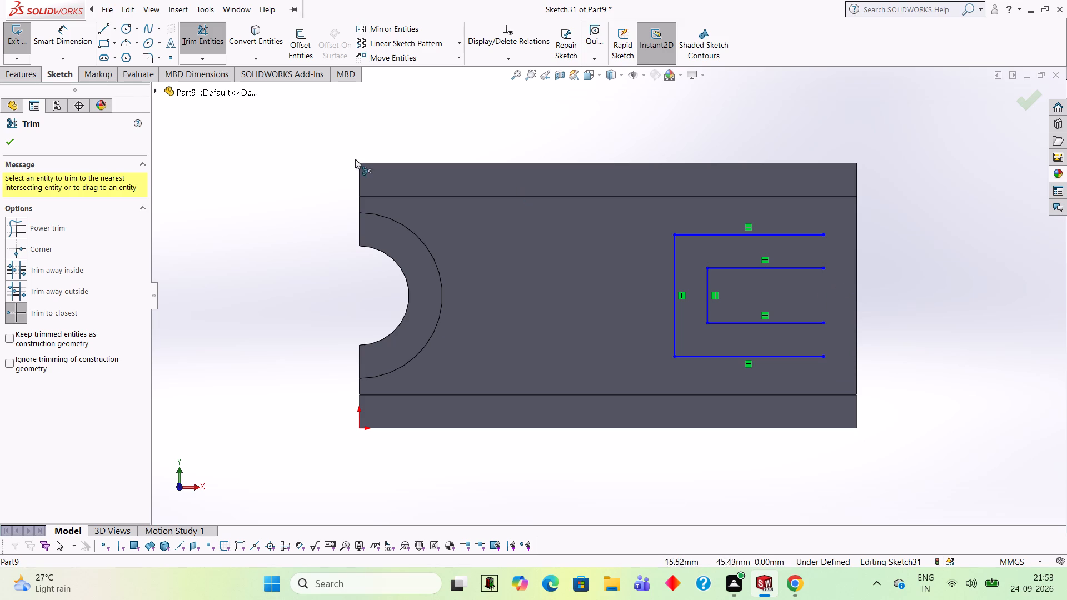
Close both open ends of the U-shaped profile with 6 mm vertical lines between the inner and outer outlines.
{"action": "left_click", "coordinate": [102, 31]}
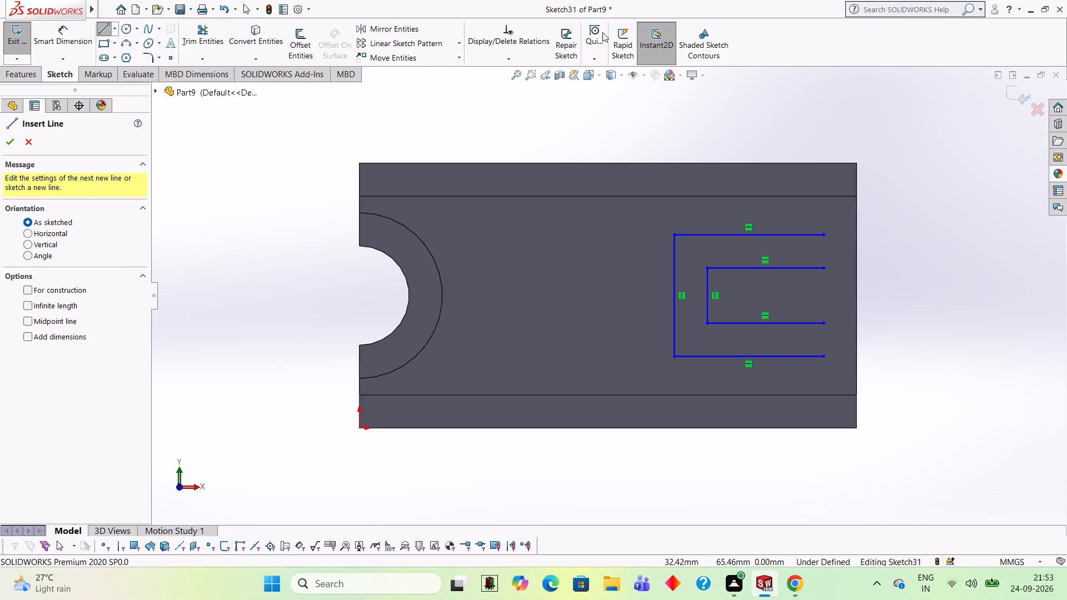
{"action": "left_click", "coordinate": [824, 236]}
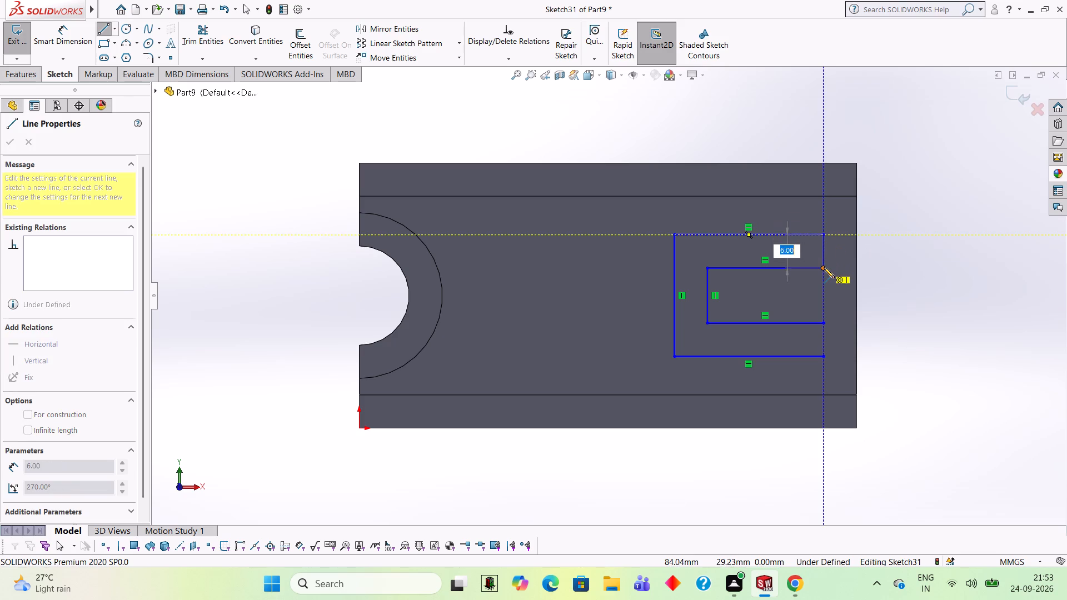
{"action": "left_click", "coordinate": [824, 267]}
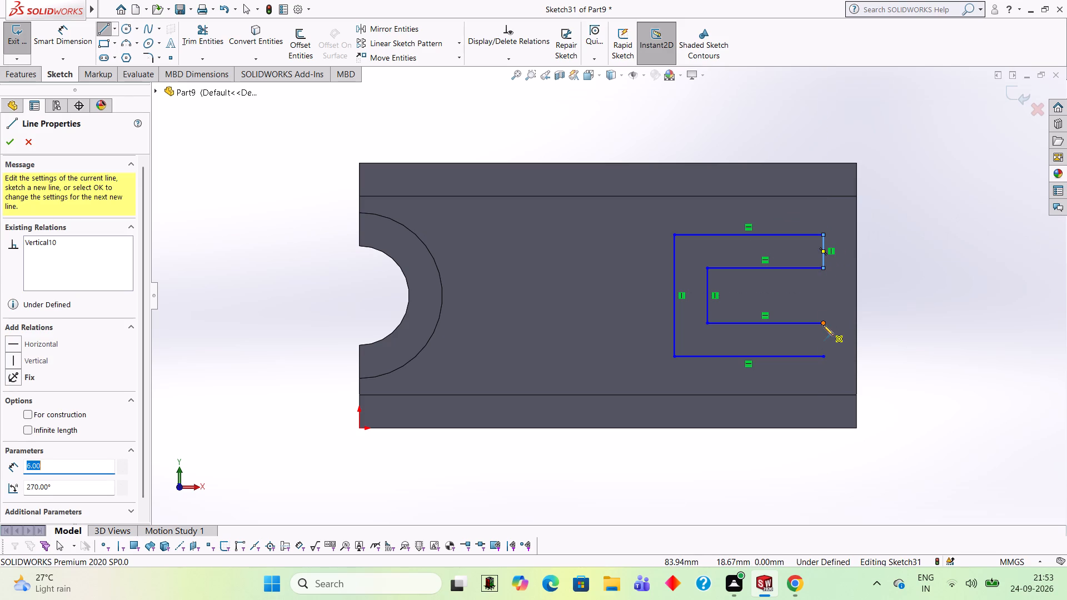
{"action": "left_click", "coordinate": [823, 323]}
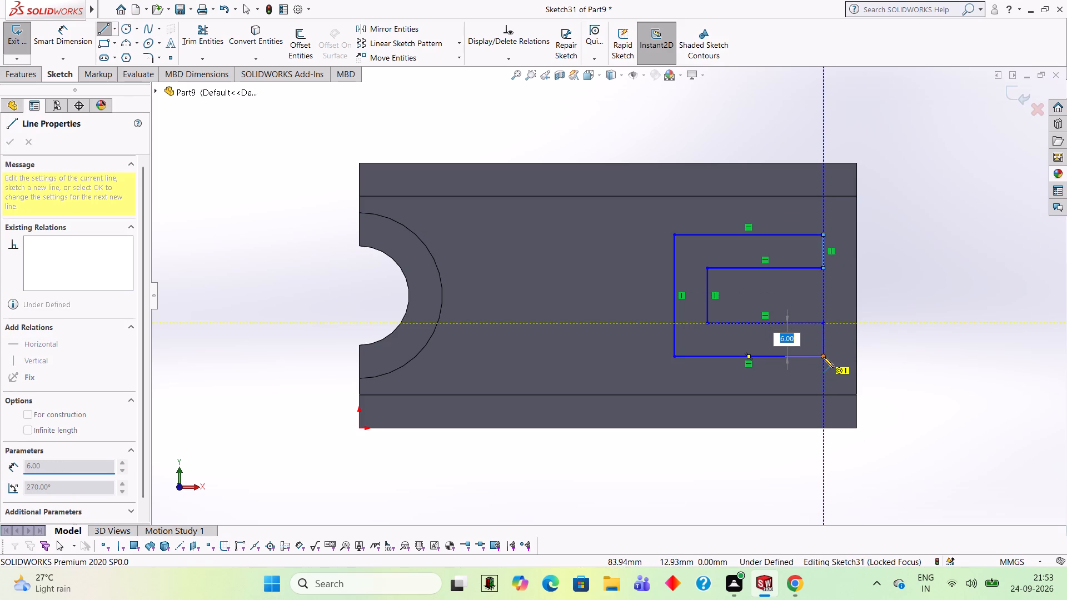
{"action": "left_click", "coordinate": [823, 357]}
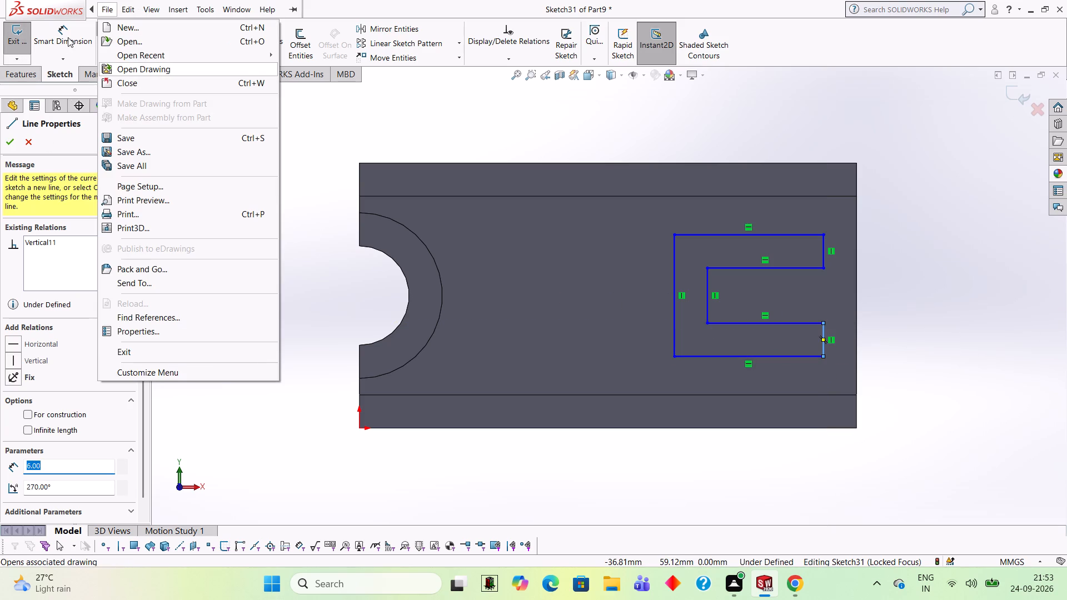
Extrude the U-shaped profile as a boss with a Blind depth of 20 mm, merged with the channel body.
{"action": "left_click", "coordinate": [27, 68]}
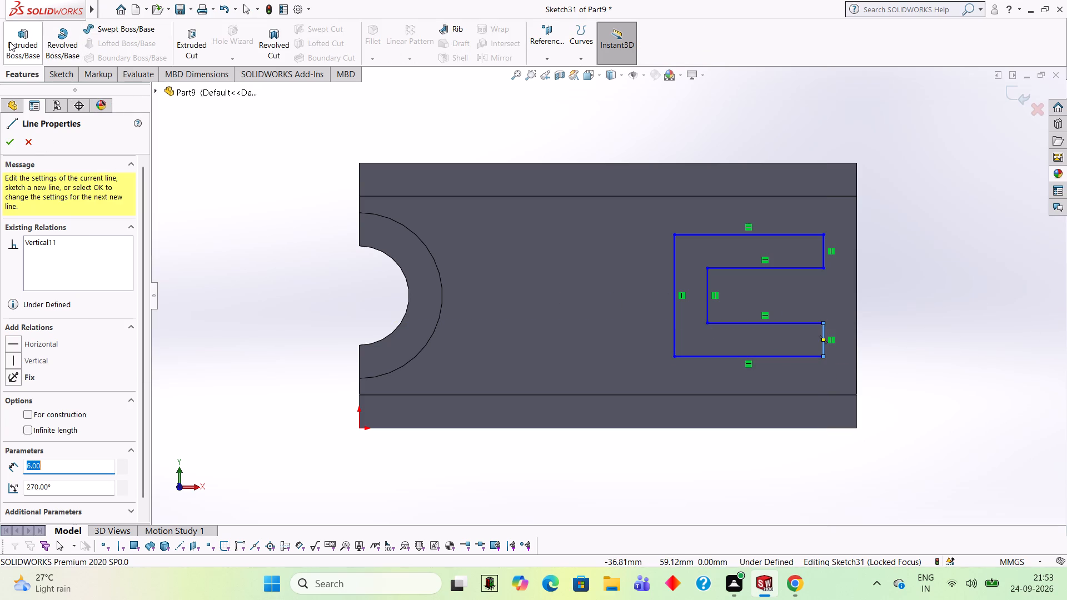
{"action": "left_click", "coordinate": [11, 42]}
{"action": "middle_click_drag", "start_coordinate": [212, 233], "coordinate": [230, 138]}
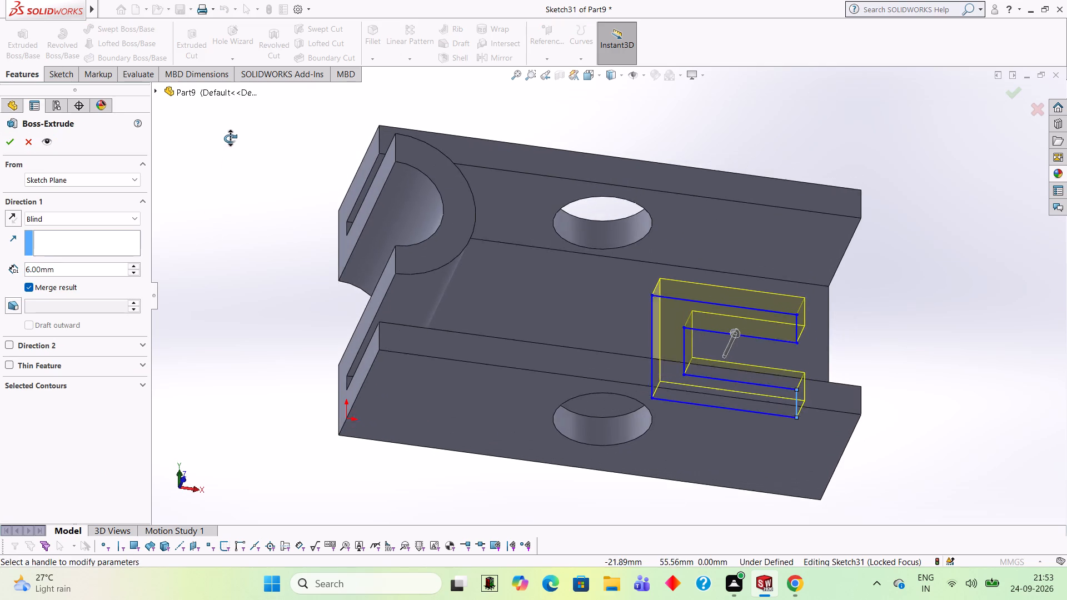
{"action": "middle_click_drag", "start_coordinate": [230, 138], "coordinate": [231, 132]}
{"action": "left_click", "coordinate": [94, 268]}
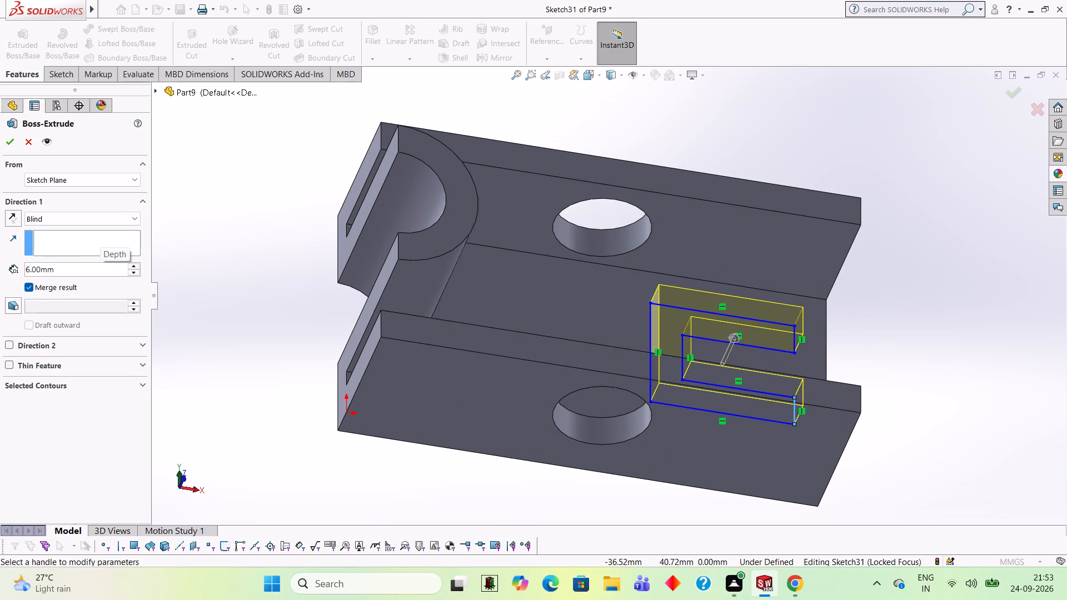
{"action": "key", "text": "BackSpace"}
{"action": "key", "text": "BackSpace"}
{"action": "key", "text": "BackSpace"}
{"action": "key", "text": "BackSpace"}
{"action": "key", "text": "BackSpace"}
{"action": "key", "text": "BackSpace"}
{"action": "type", "text": "20"}
{"action": "key", "text": "Return"}
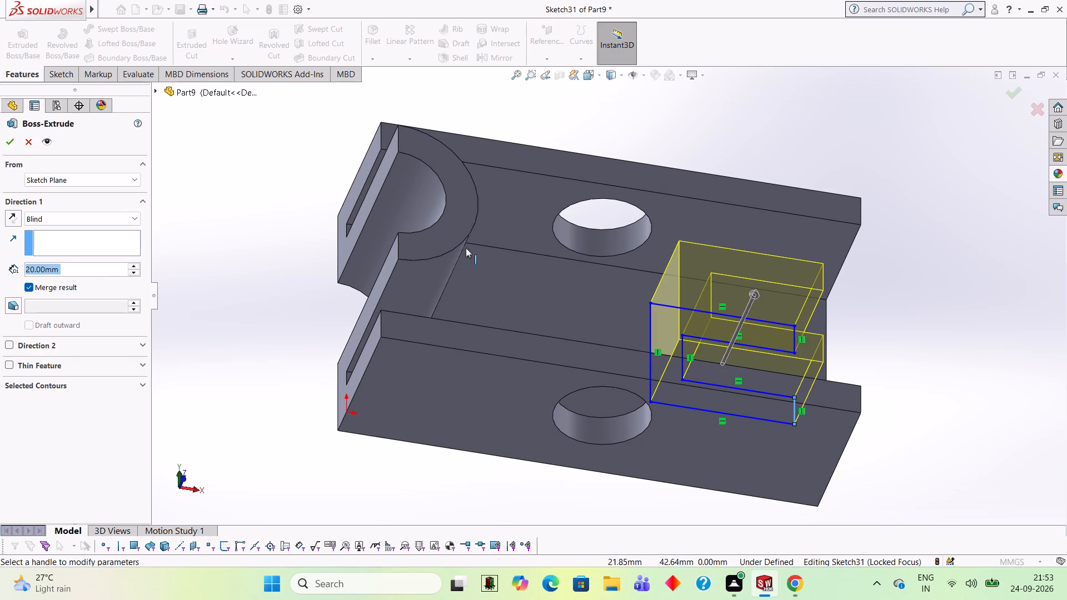
{"action": "middle_click_drag", "start_coordinate": [526, 277], "coordinate": [507, 164]}
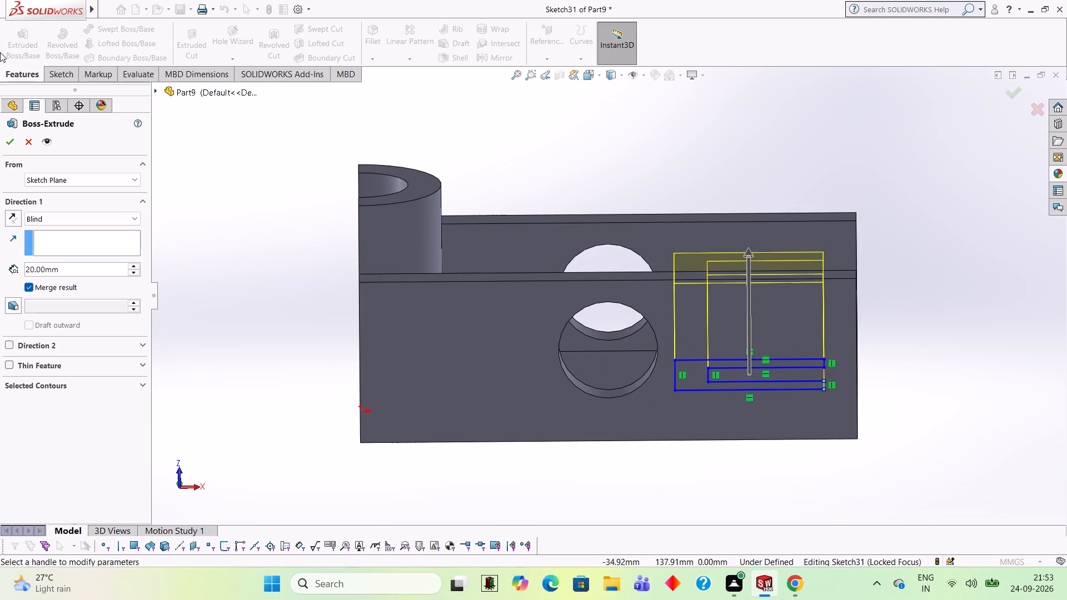
{"action": "left_click", "coordinate": [17, 141]}
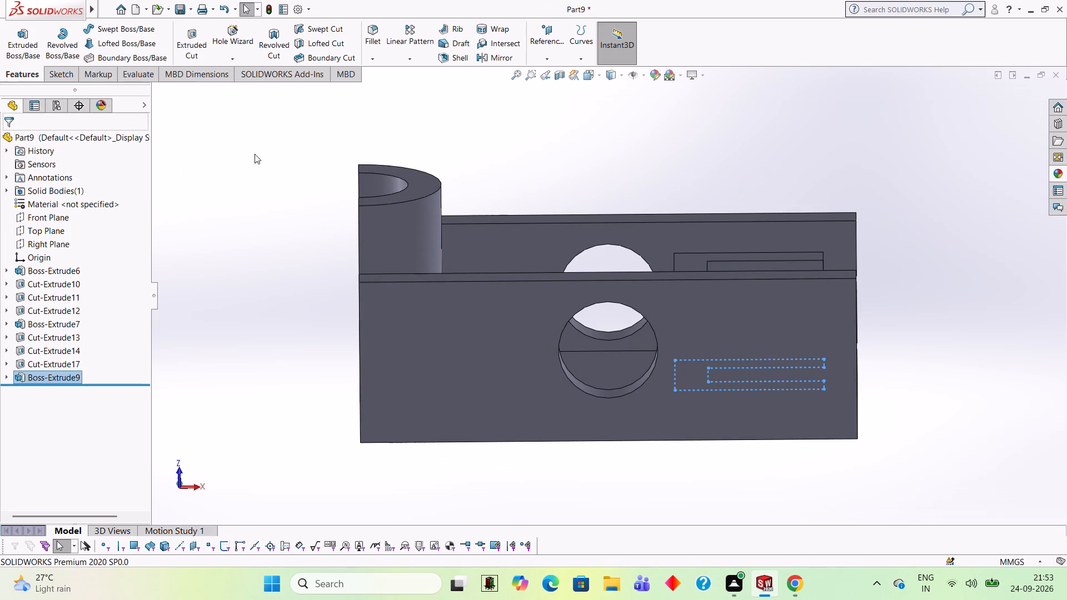
{"action": "left_click", "coordinate": [466, 133]}
Apply the Pink solid appearance to the whole body.
{"action": "middle_click_drag", "start_coordinate": [513, 136], "coordinate": [516, 337]}
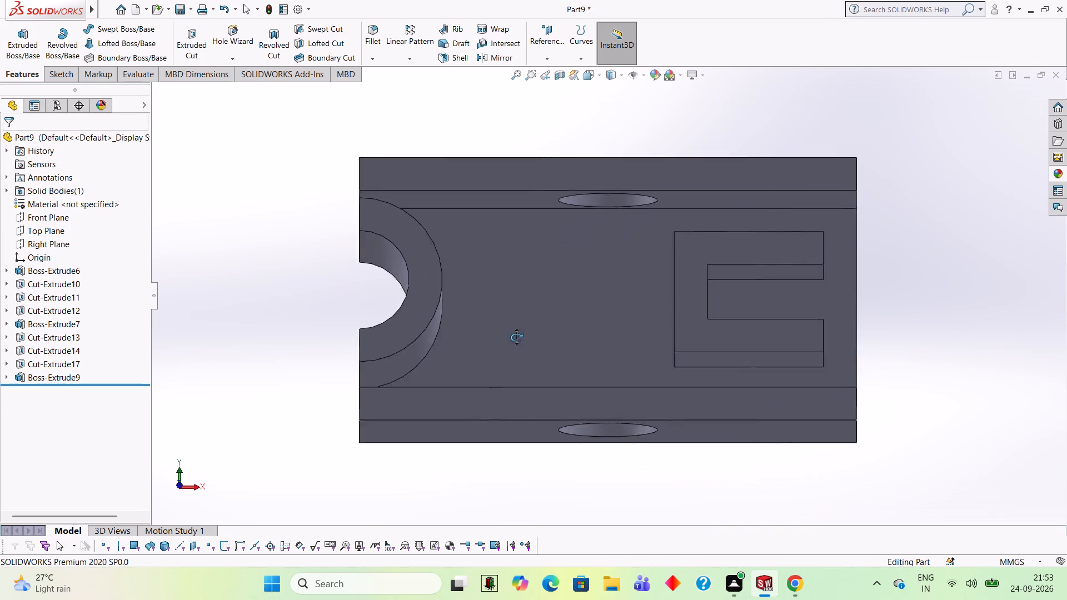
{"action": "middle_click_drag", "start_coordinate": [516, 337], "coordinate": [520, 351]}
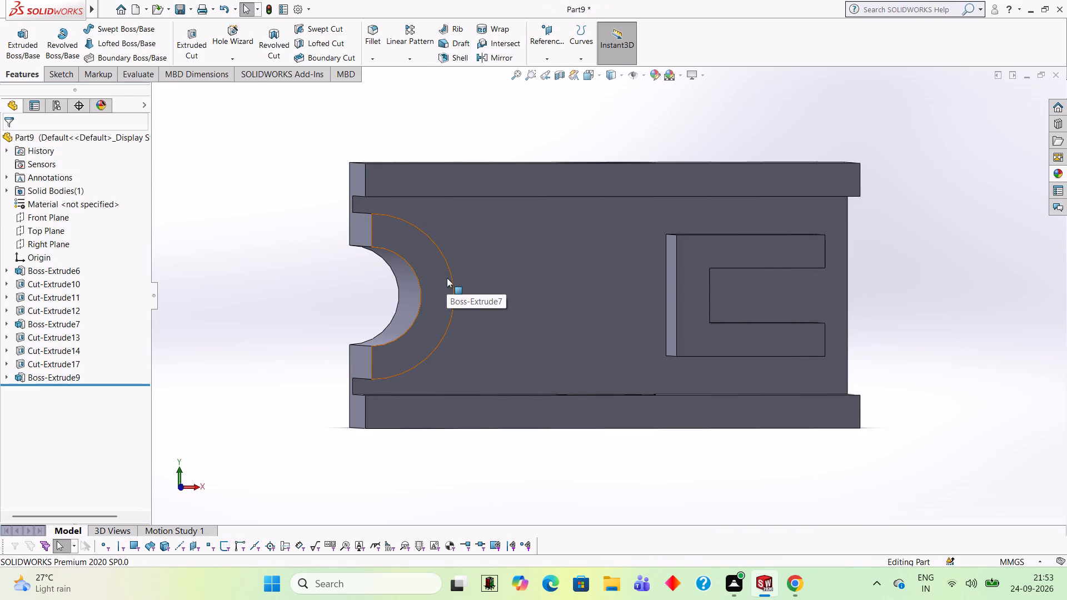
{"action": "middle_click_drag", "start_coordinate": [629, 479], "coordinate": [644, 401]}
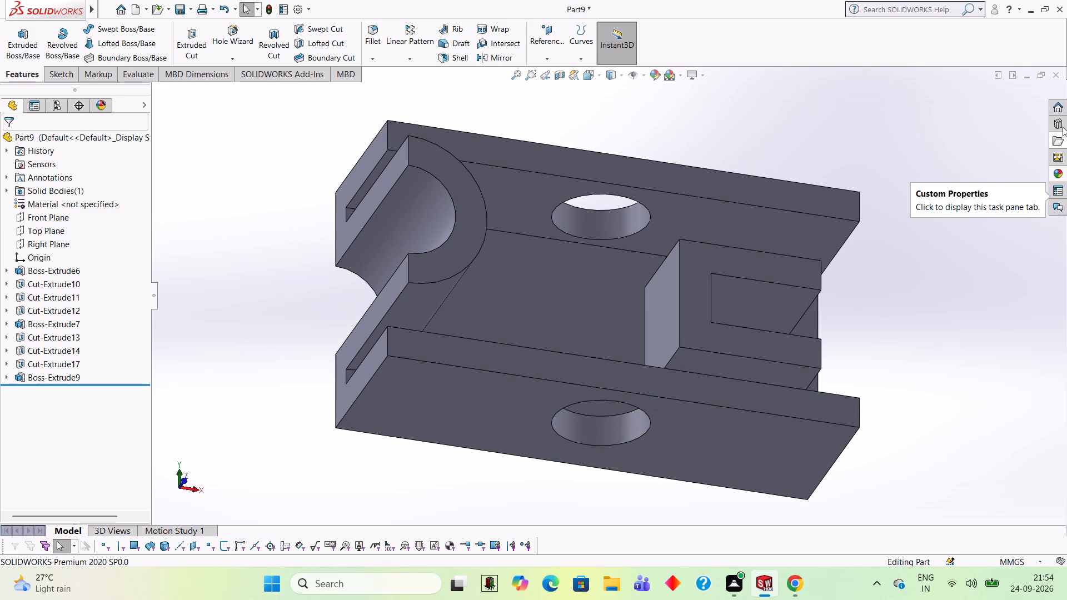
{"action": "left_click", "coordinate": [1064, 177]}
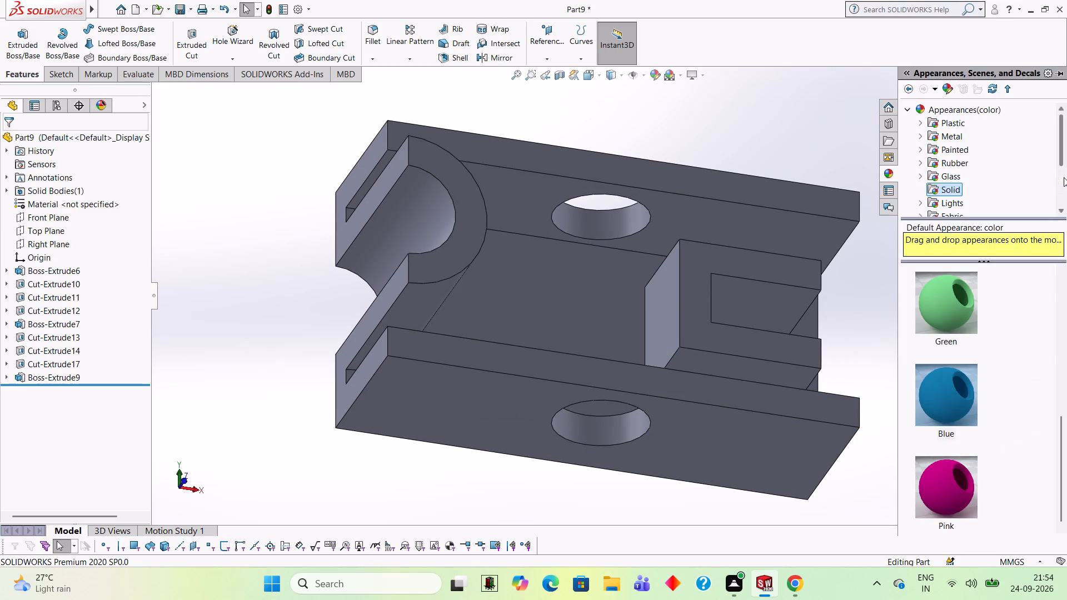
{"action": "left_click_drag", "start_coordinate": [951, 490], "coordinate": [612, 303]}
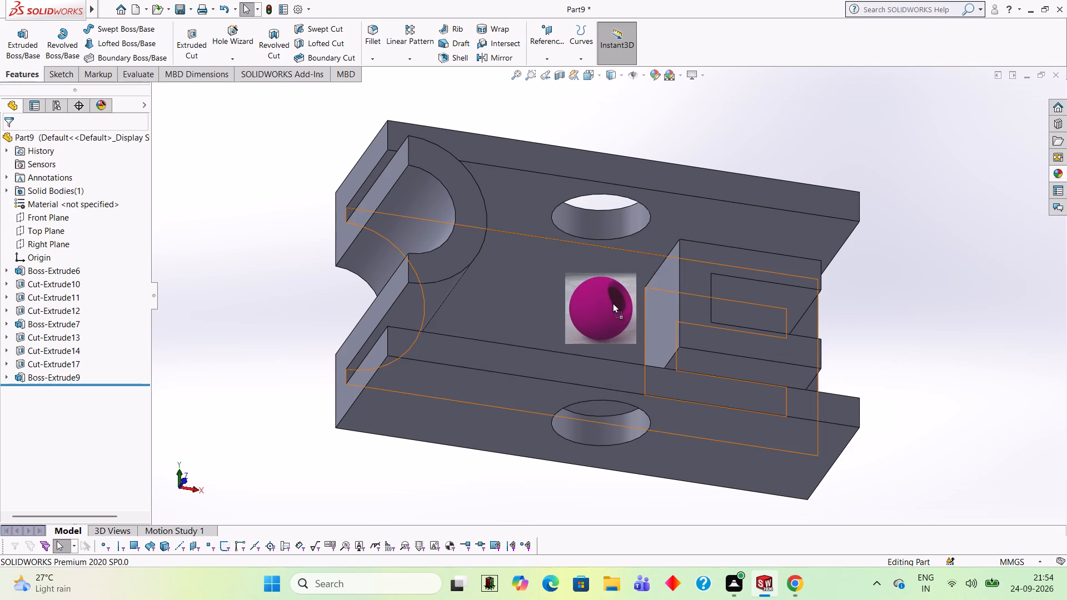
{"action": "left_click_drag", "start_coordinate": [612, 303], "coordinate": [612, 303]}
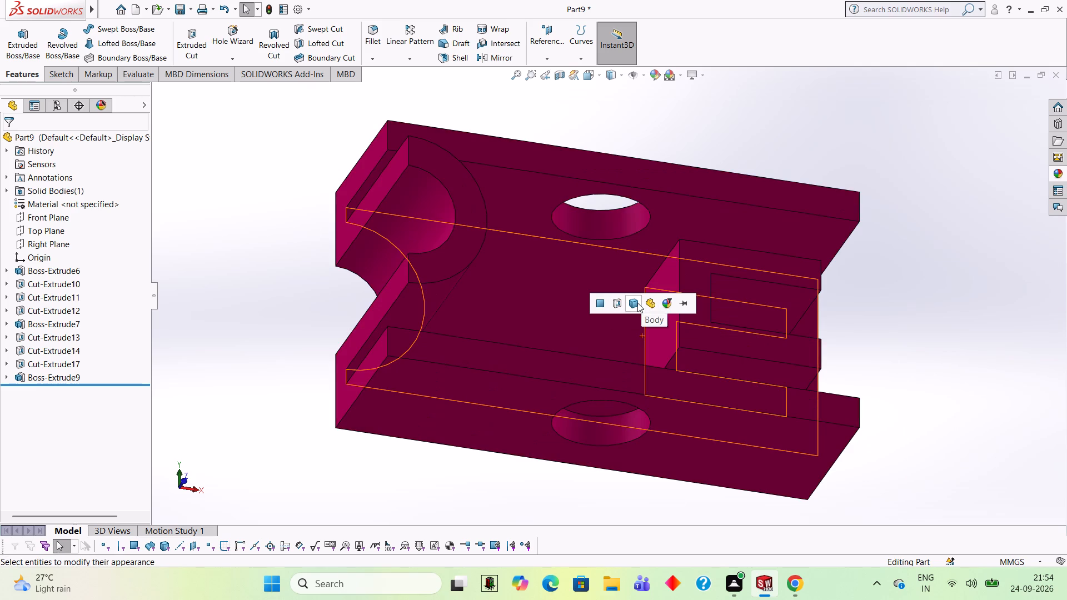
{"action": "left_click", "coordinate": [637, 303]}
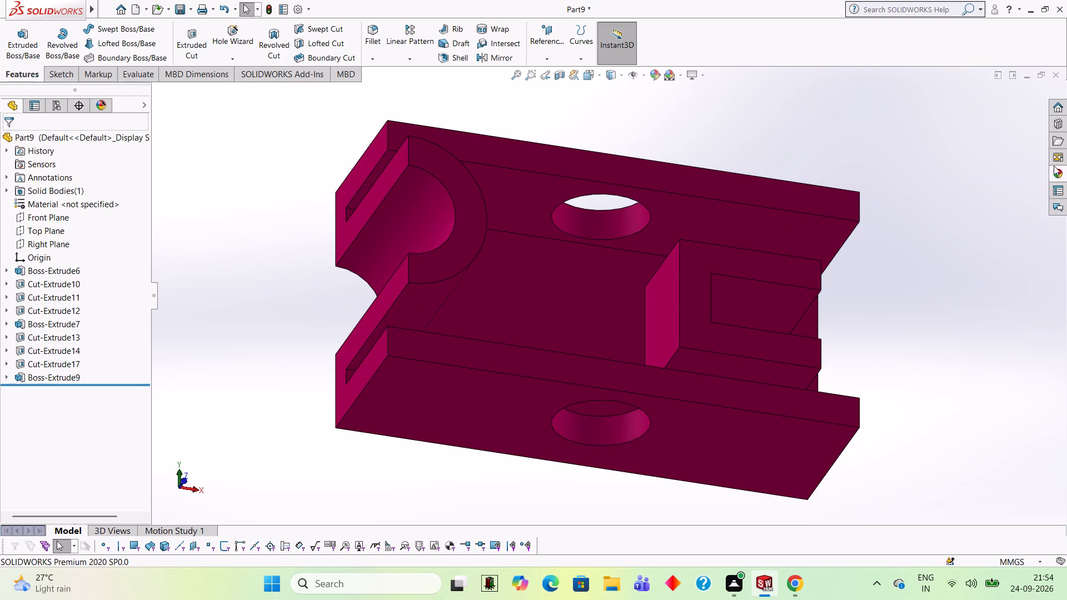
Apply the Blue solid appearance to the U-shaped boss feature.
{"action": "left_click", "coordinate": [1058, 169]}
{"action": "left_click_drag", "start_coordinate": [943, 372], "coordinate": [787, 313]}
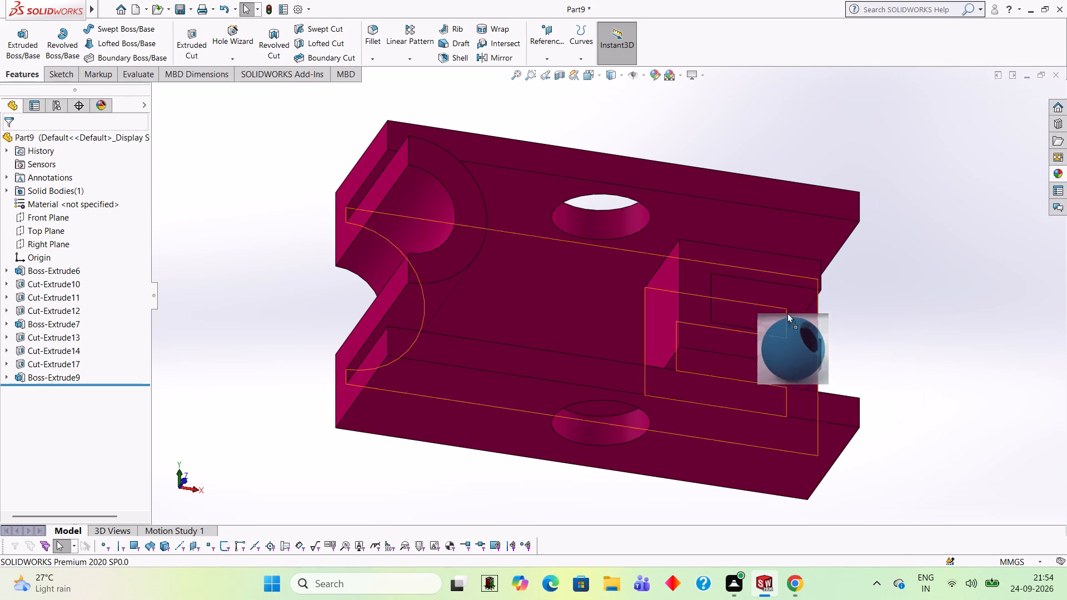
{"action": "left_click_drag", "start_coordinate": [787, 313], "coordinate": [692, 276]}
{"action": "left_click", "coordinate": [692, 276]}
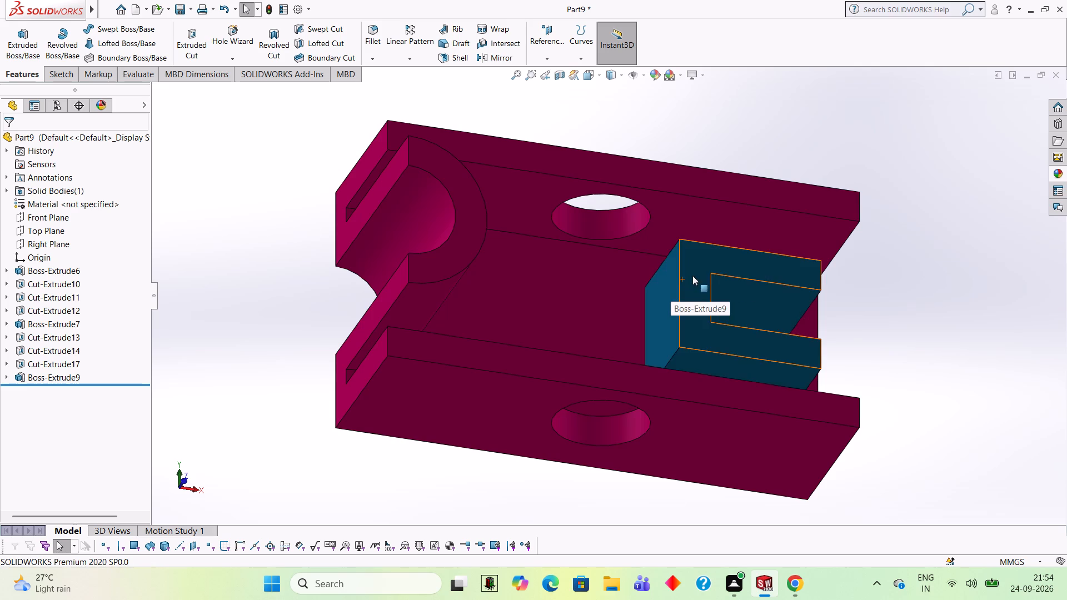
Apply the Yellow solid appearance to the half-cylinder boss feature at the channel's end.
{"action": "left_click", "coordinate": [1059, 172]}
{"action": "scroll", "coordinate": [948, 329], "scroll_direction": "down", "scroll_amount": 6}
{"action": "scroll", "coordinate": [953, 329], "scroll_direction": "up", "scroll_amount": 3}
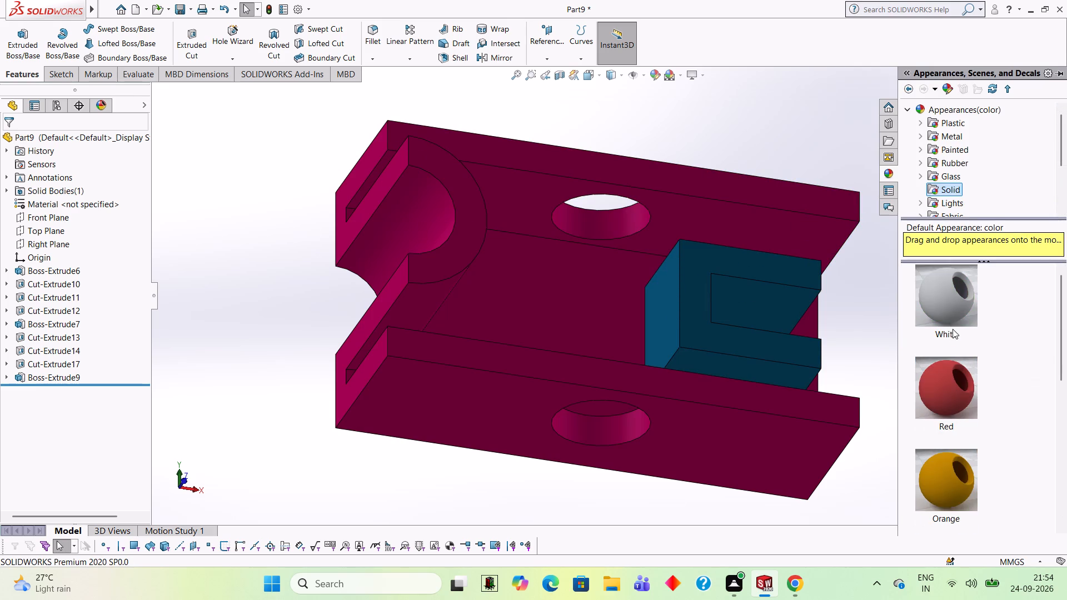
{"action": "scroll", "coordinate": [977, 421], "scroll_direction": "down", "scroll_amount": 1}
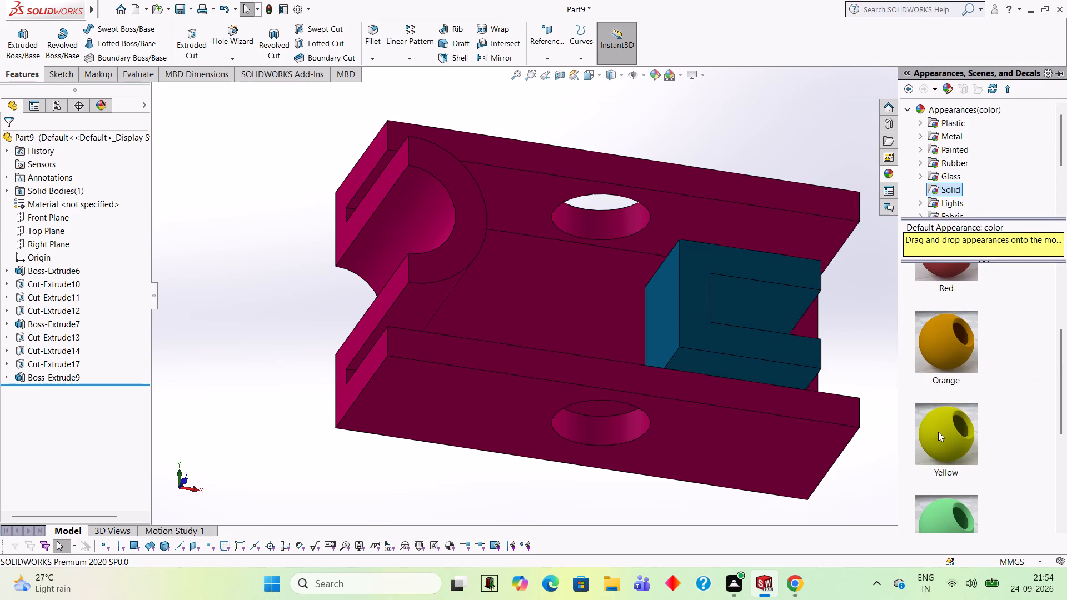
{"action": "left_click_drag", "start_coordinate": [938, 432], "coordinate": [465, 196]}
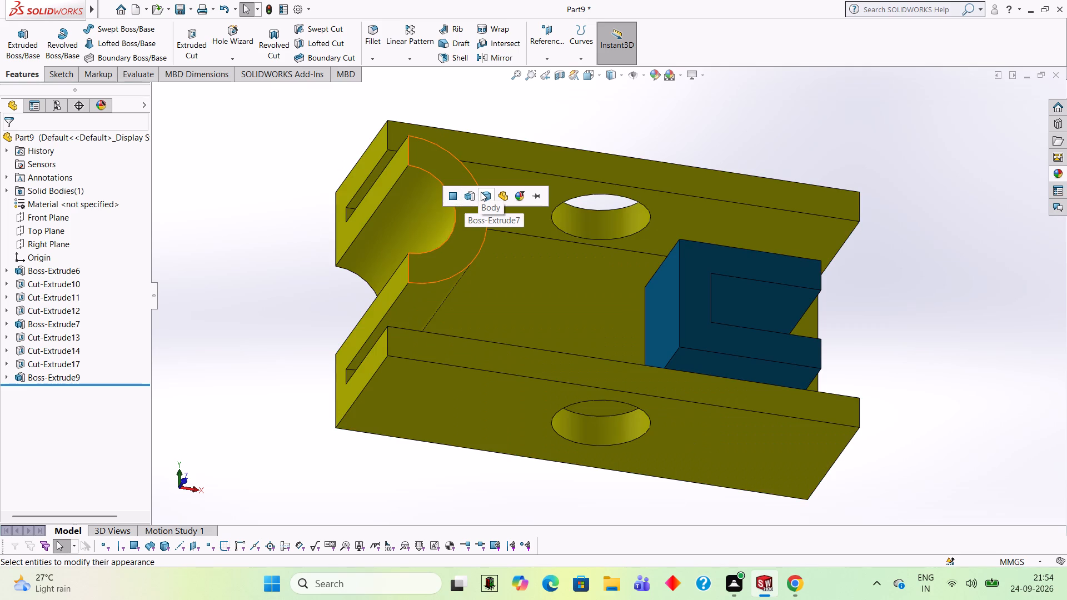
{"action": "left_click", "coordinate": [473, 195]}
Apply the Yellow solid appearance to the semicircular bore cut through the half-cylinder boss.
{"action": "middle_click_drag", "start_coordinate": [524, 223], "coordinate": [542, 233]}
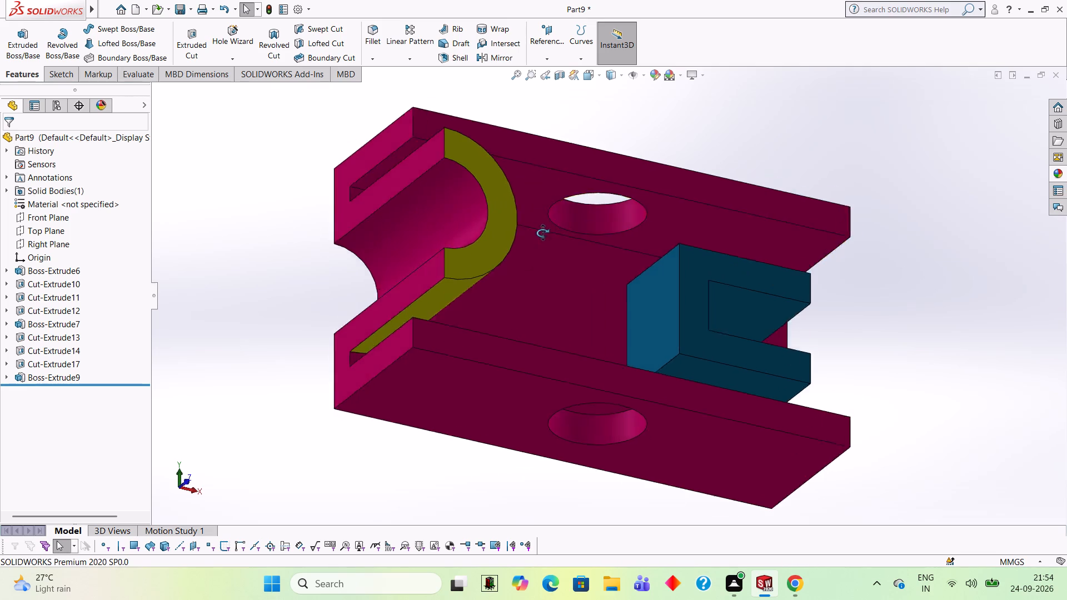
{"action": "middle_click_drag", "start_coordinate": [542, 233], "coordinate": [574, 251]}
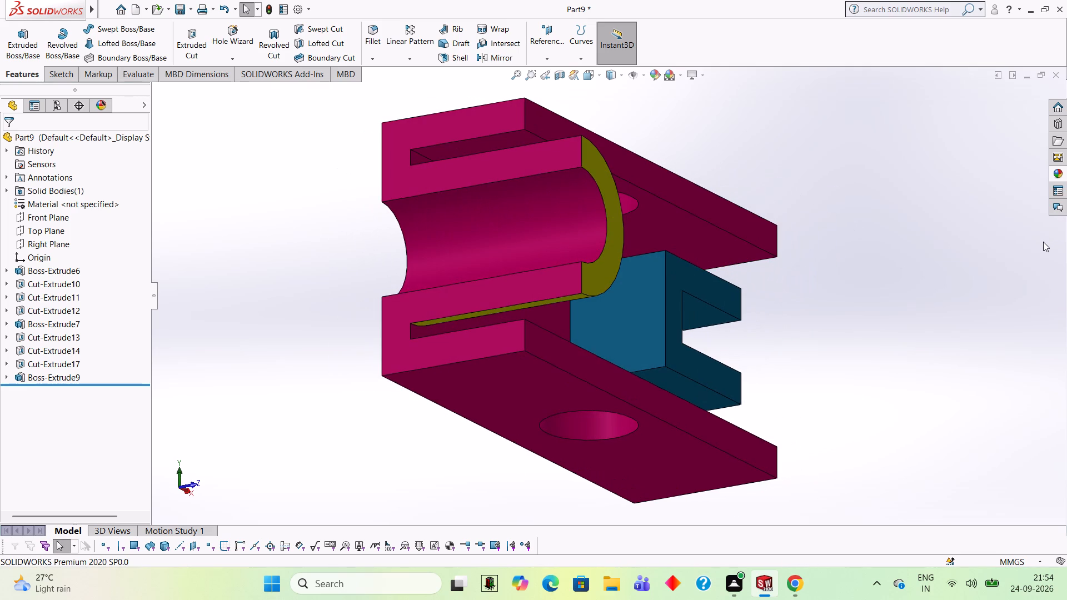
{"action": "left_click", "coordinate": [1056, 171]}
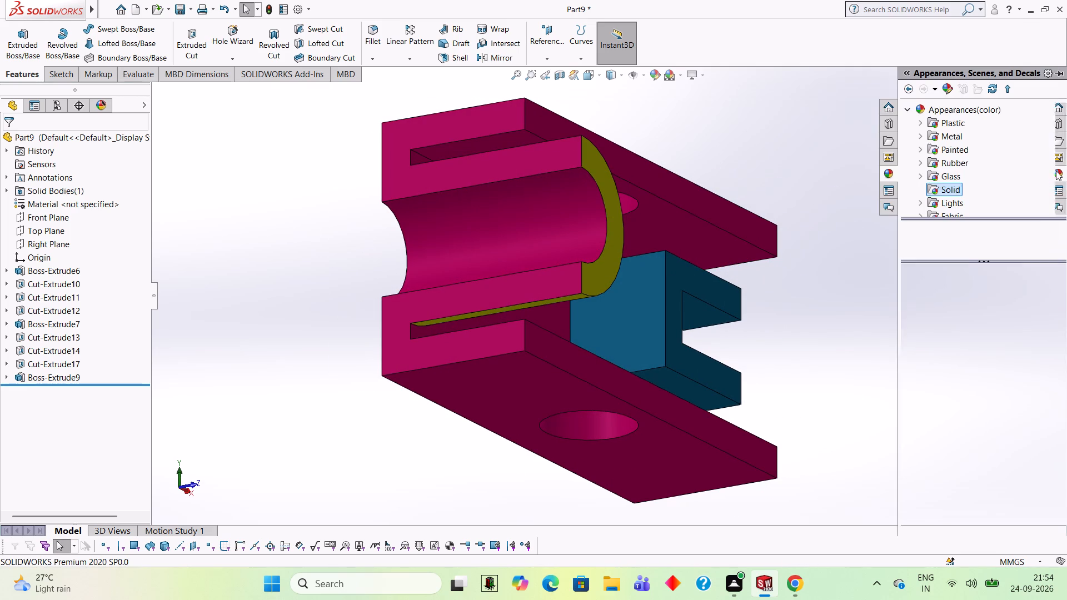
{"action": "left_click_drag", "start_coordinate": [944, 429], "coordinate": [569, 212]}
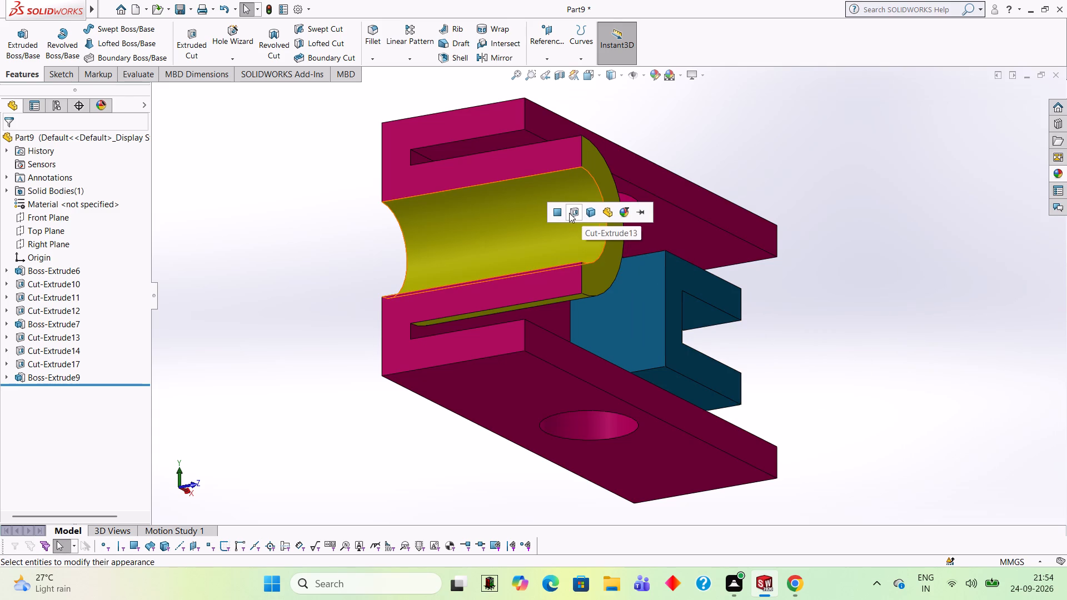
{"action": "left_click", "coordinate": [577, 213]}
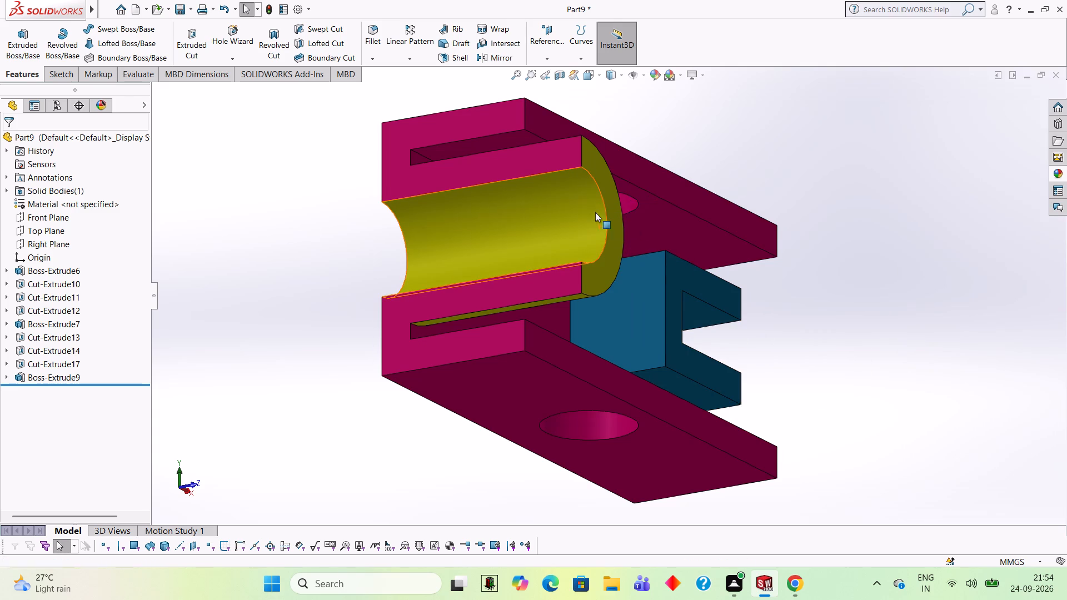
Apply the Yellow solid appearance to the two flat end faces above and below the semicircular bore, as individual faces.
{"action": "left_click", "coordinate": [1065, 175]}
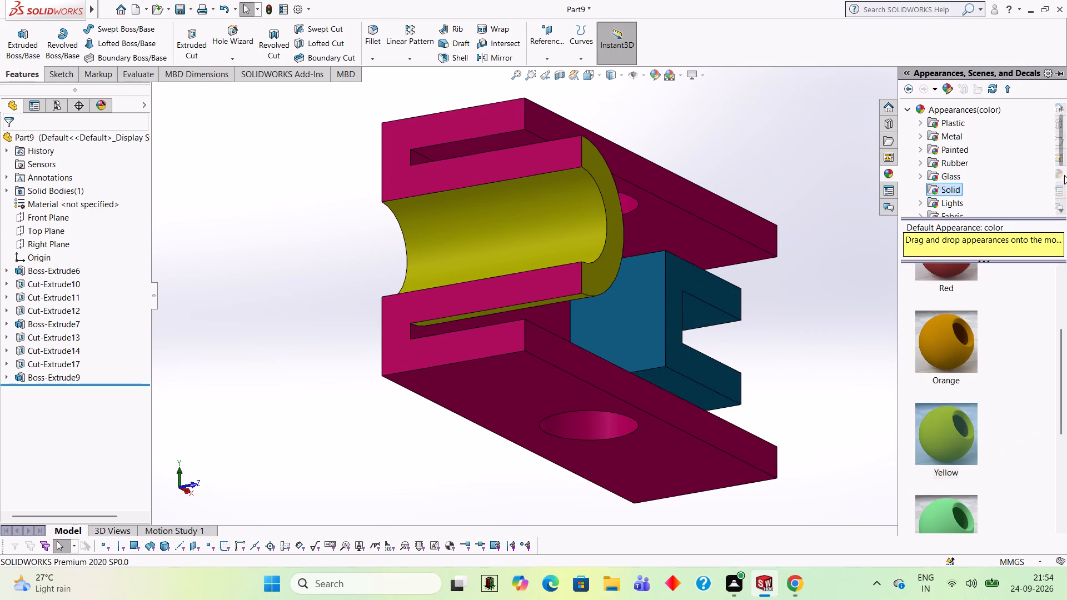
{"action": "left_click_drag", "start_coordinate": [953, 422], "coordinate": [505, 153]}
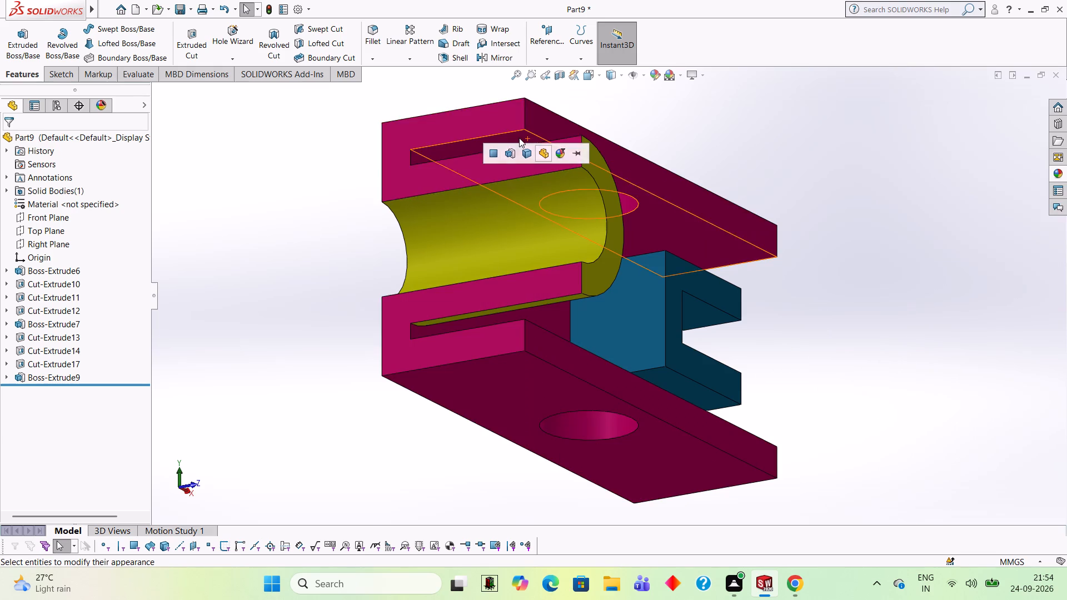
{"action": "middle_click_drag", "start_coordinate": [925, 227], "coordinate": [951, 279]}
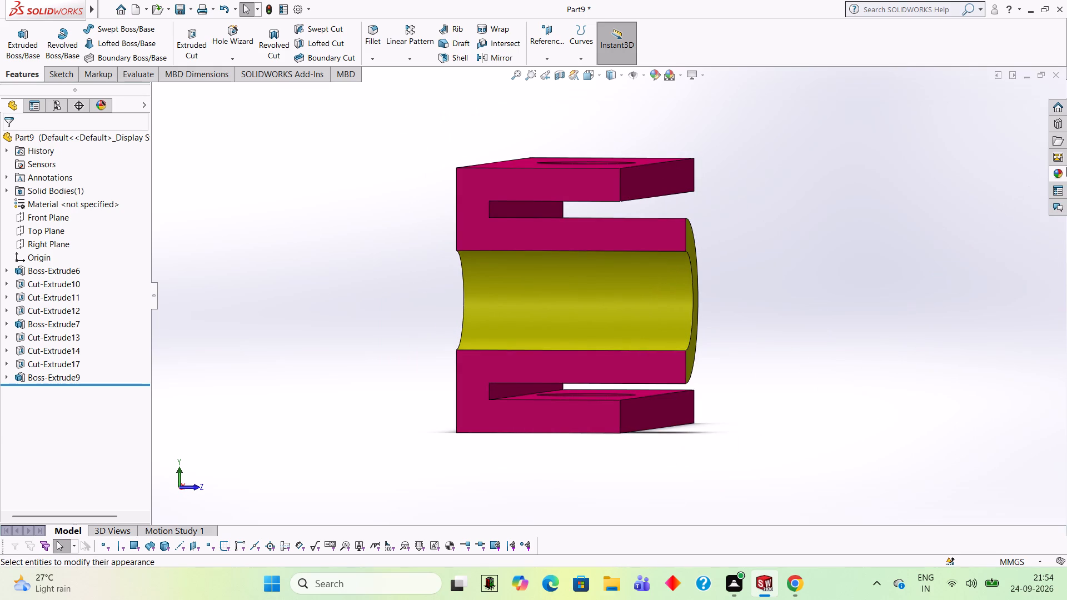
{"action": "left_click", "coordinate": [1059, 175]}
{"action": "left_click_drag", "start_coordinate": [934, 439], "coordinate": [530, 238]}
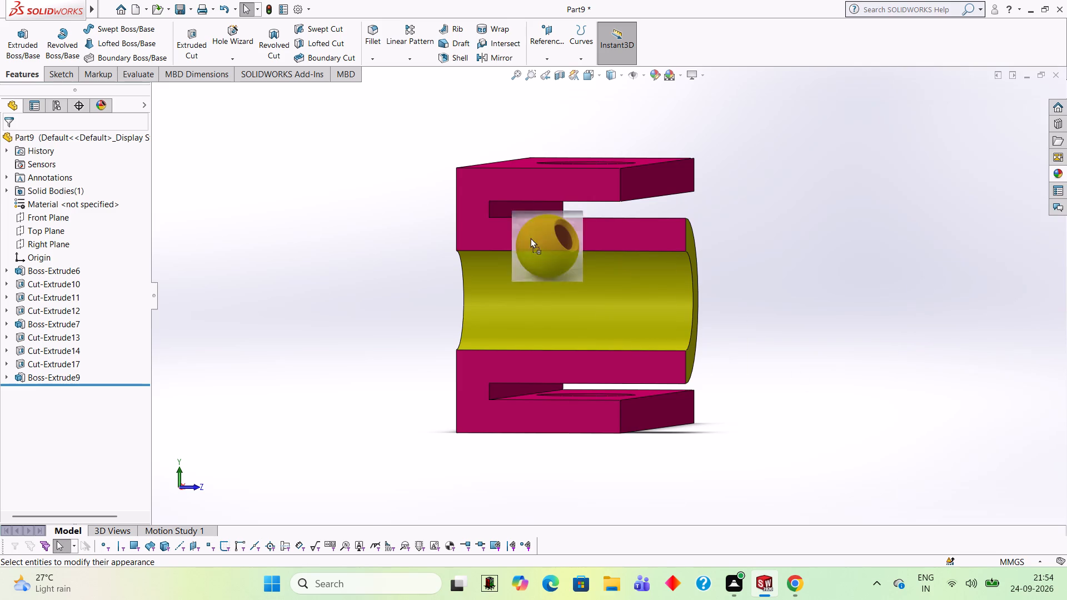
{"action": "left_click_drag", "start_coordinate": [530, 238], "coordinate": [503, 187]}
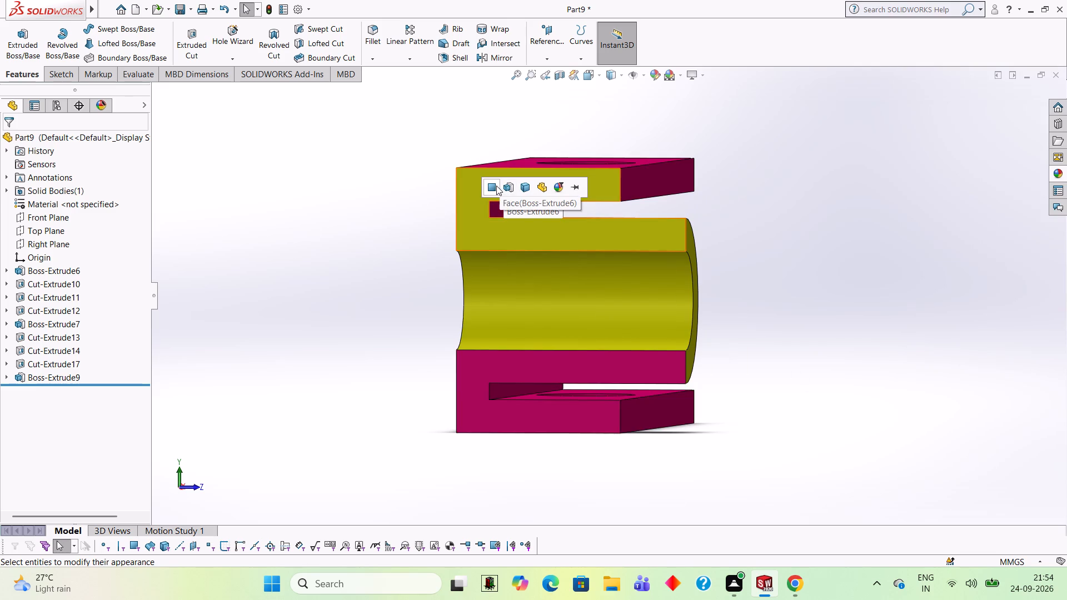
{"action": "left_click", "coordinate": [496, 186]}
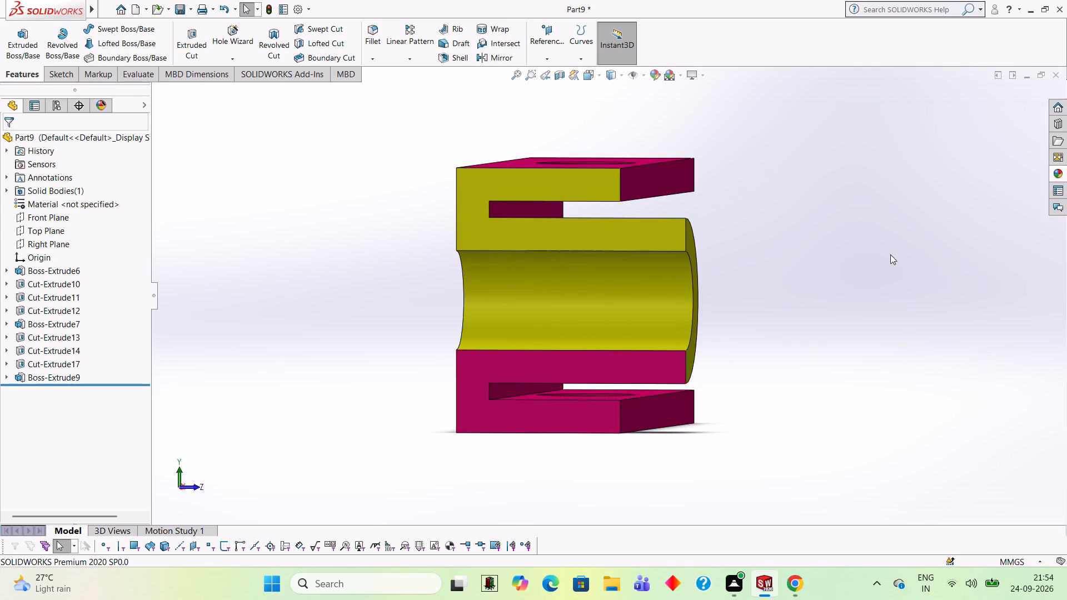
{"action": "middle_click_drag", "start_coordinate": [882, 266], "coordinate": [887, 247]}
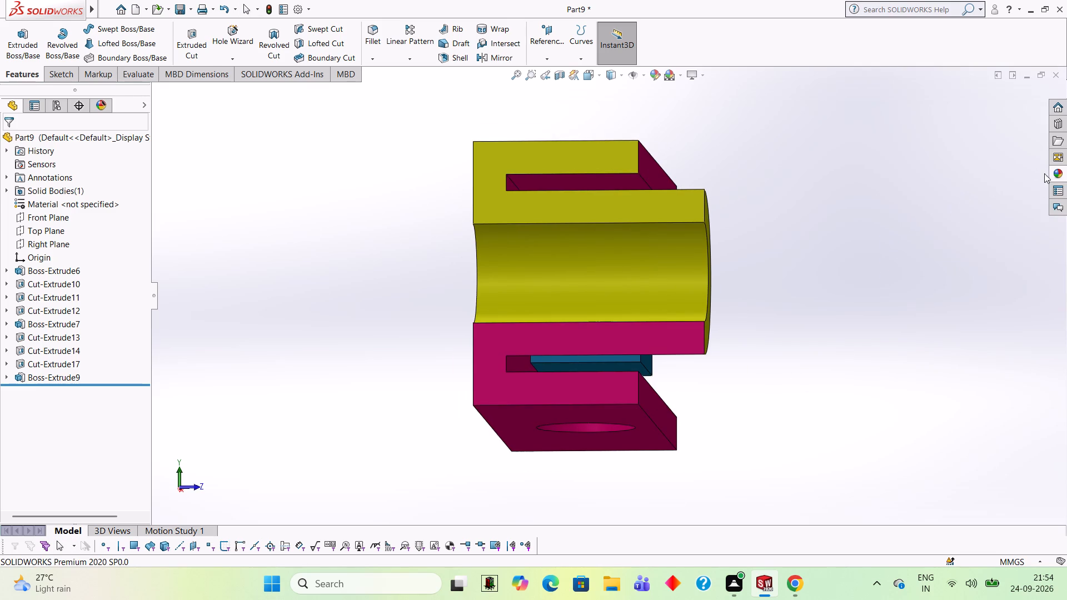
{"action": "left_click", "coordinate": [1060, 178]}
{"action": "left_click_drag", "start_coordinate": [963, 437], "coordinate": [960, 437]}
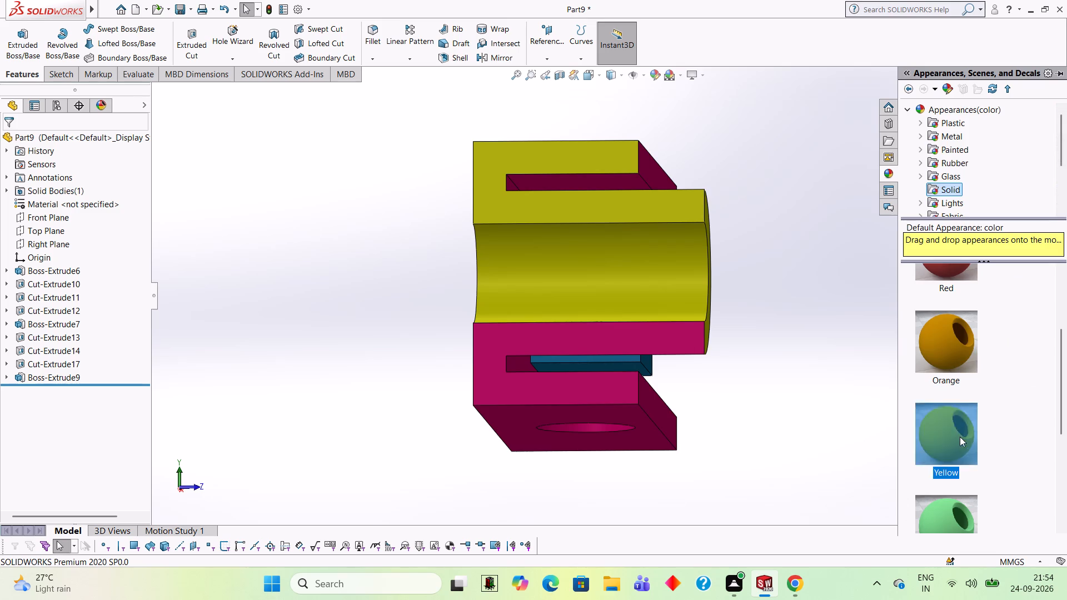
{"action": "left_click_drag", "start_coordinate": [960, 437], "coordinate": [526, 330]}
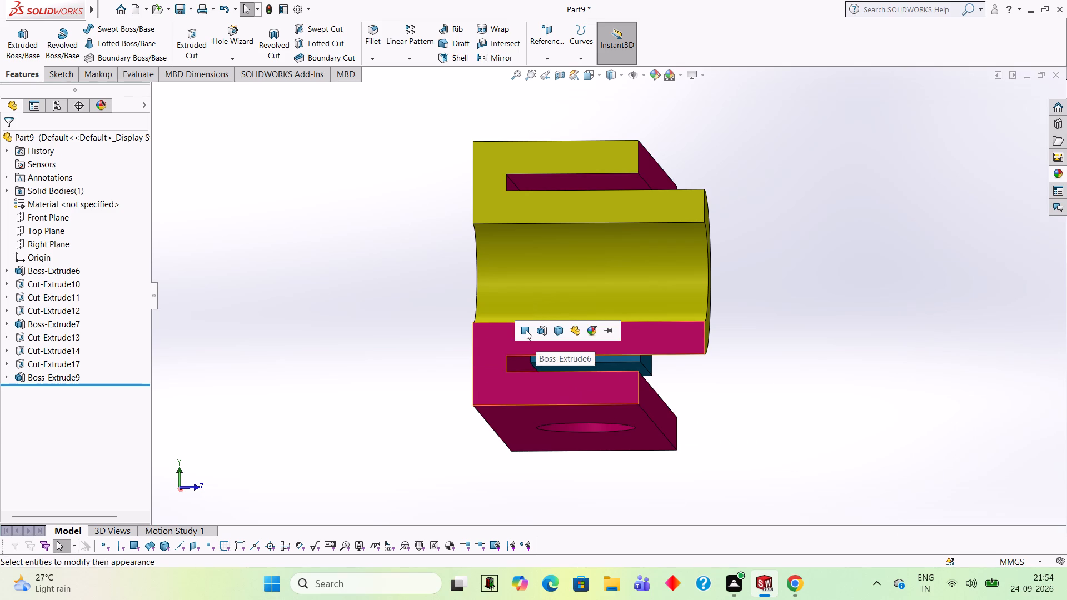
{"action": "left_click", "coordinate": [526, 330]}
Apply the Yellow solid appearance to the circular holes in both side walls of the channel.
{"action": "middle_click_drag", "start_coordinate": [785, 216], "coordinate": [732, 118]}
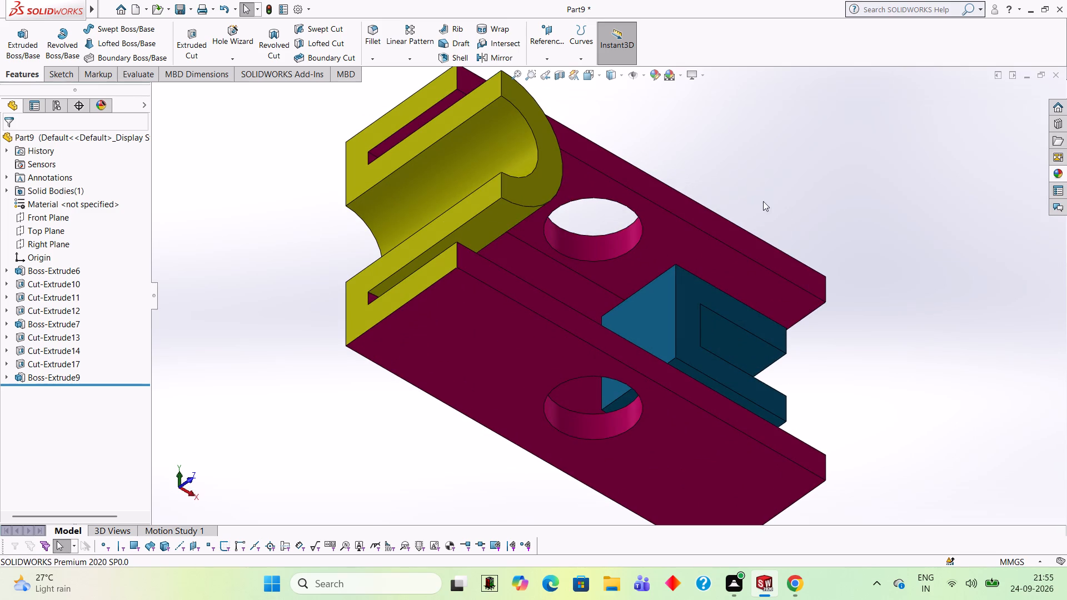
{"action": "middle_click_drag", "start_coordinate": [925, 215], "coordinate": [907, 180]}
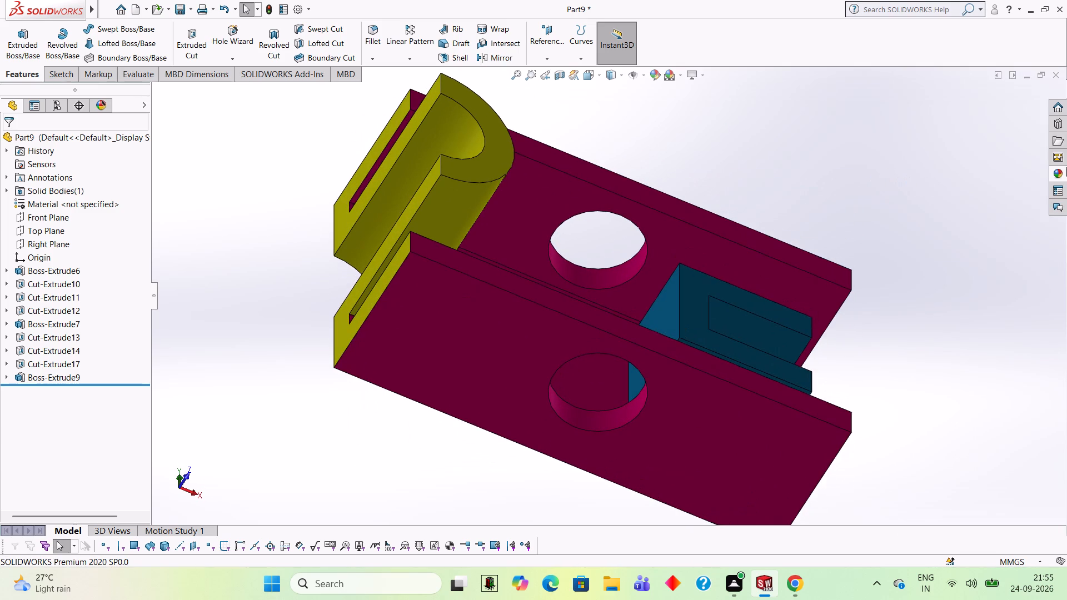
{"action": "left_click", "coordinate": [1054, 178]}
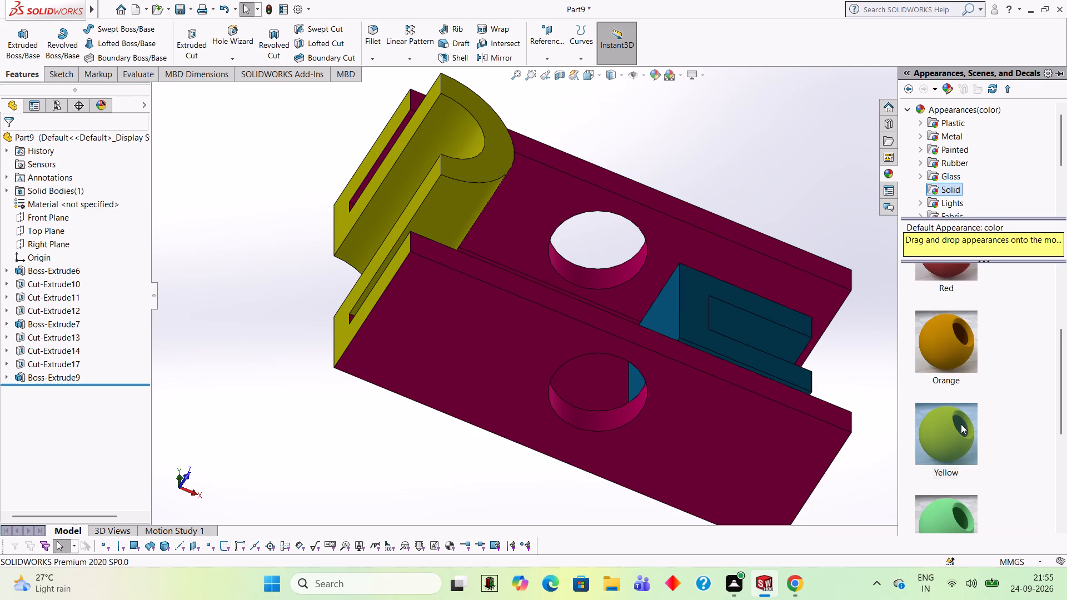
{"action": "left_click", "coordinate": [960, 424]}
{"action": "left_click_drag", "start_coordinate": [943, 437], "coordinate": [783, 428]}
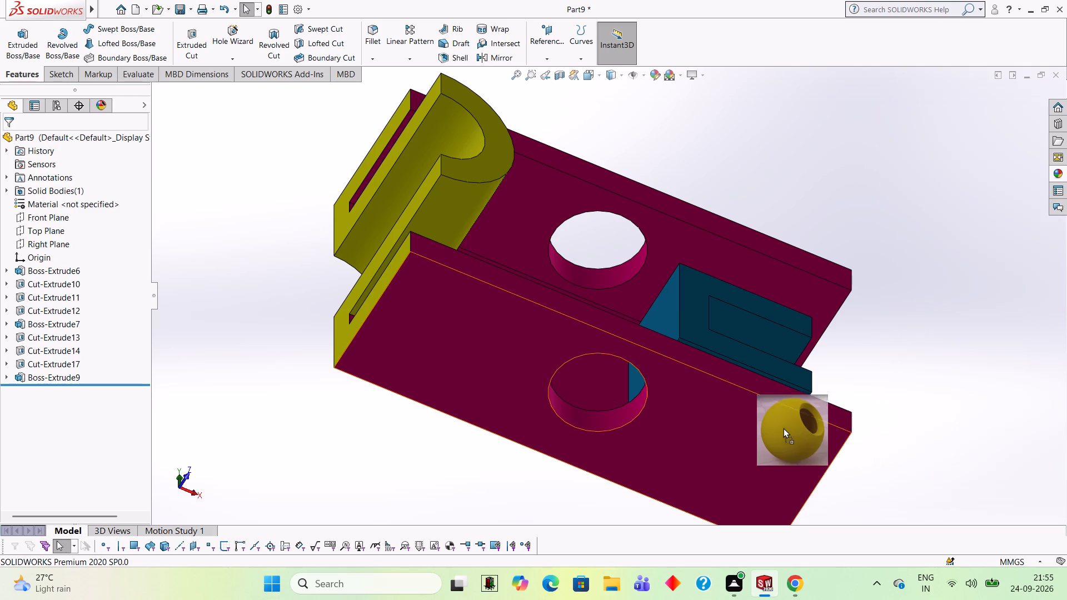
{"action": "left_click_drag", "start_coordinate": [783, 428], "coordinate": [615, 416]}
{"action": "left_click", "coordinate": [635, 414]}
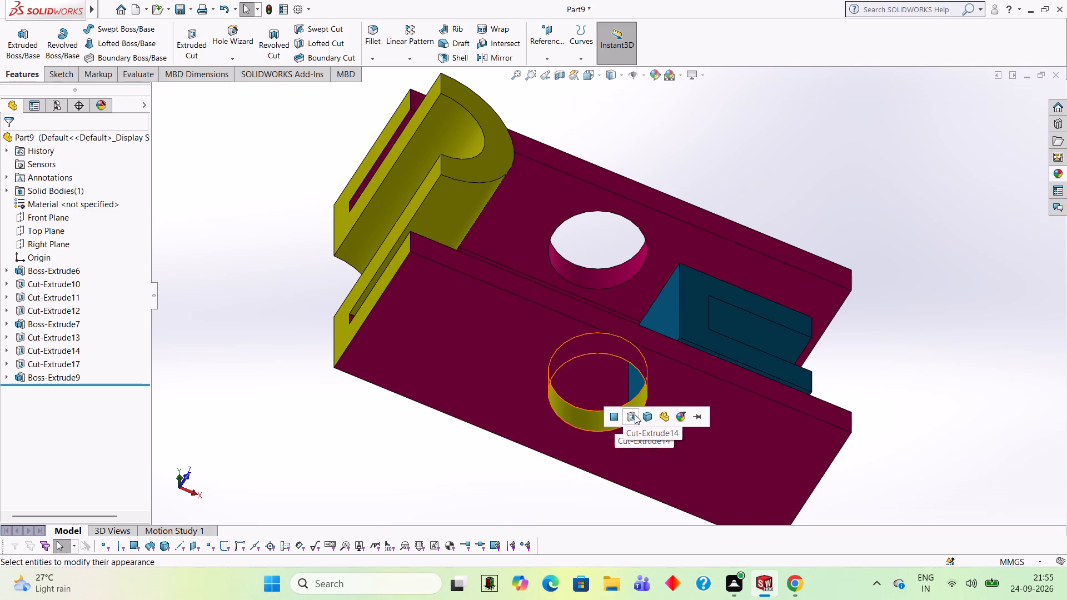
{"action": "left_click", "coordinate": [1056, 169]}
{"action": "left_click_drag", "start_coordinate": [969, 436], "coordinate": [716, 288]}
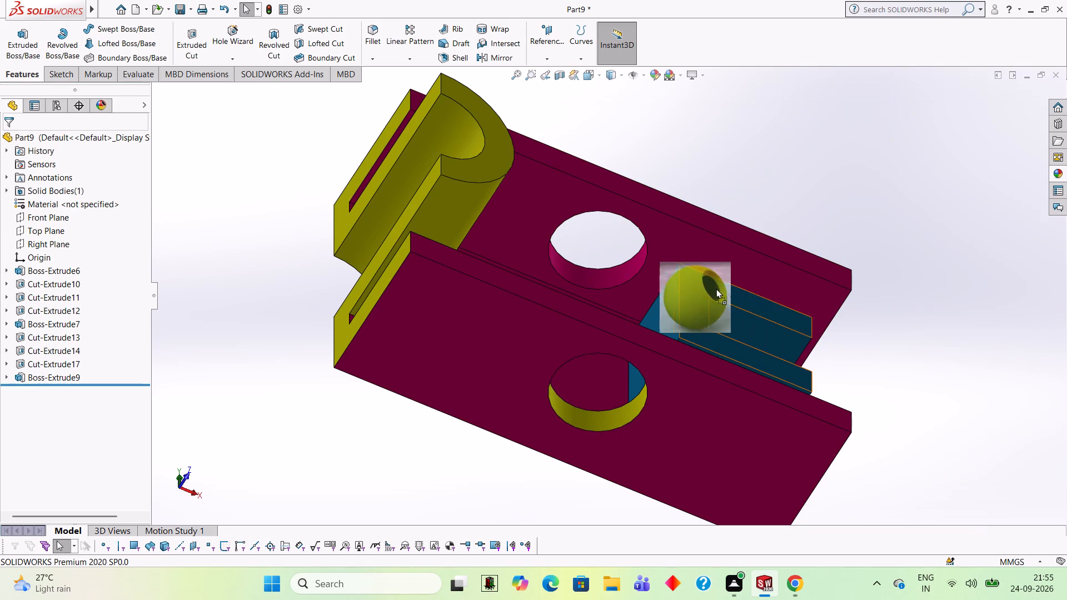
{"action": "left_click_drag", "start_coordinate": [716, 288], "coordinate": [641, 259]}
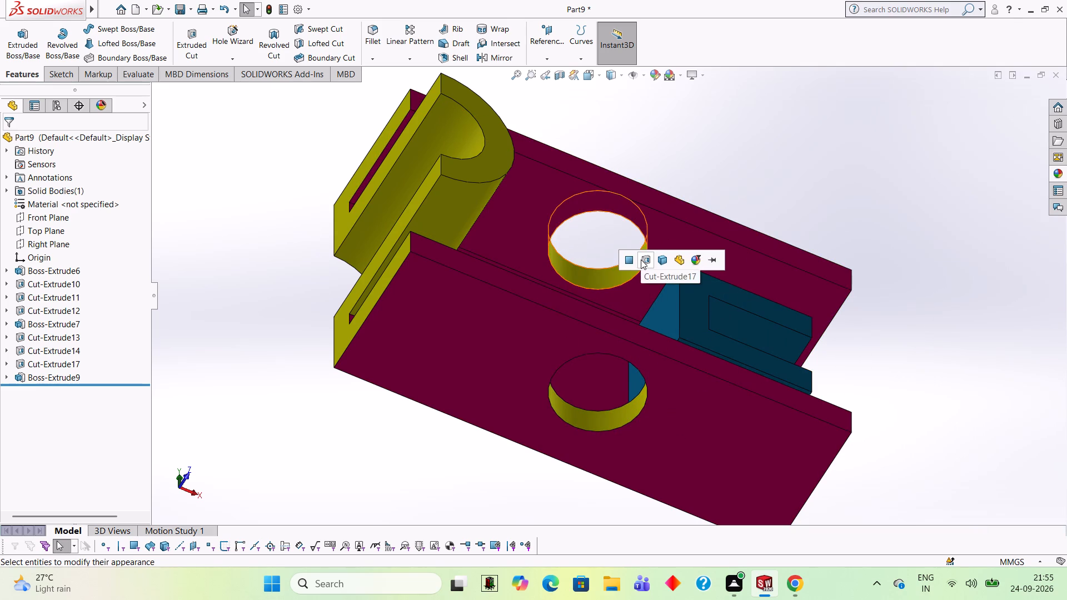
{"action": "left_click", "coordinate": [641, 259]}
Save the part as a SOLIDWORKS Part file named 969696 in the Documents folder.
{"action": "middle_click_drag", "start_coordinate": [789, 208], "coordinate": [774, 194]}
{"action": "scroll", "coordinate": [771, 194], "scroll_direction": "up", "scroll_amount": 1}
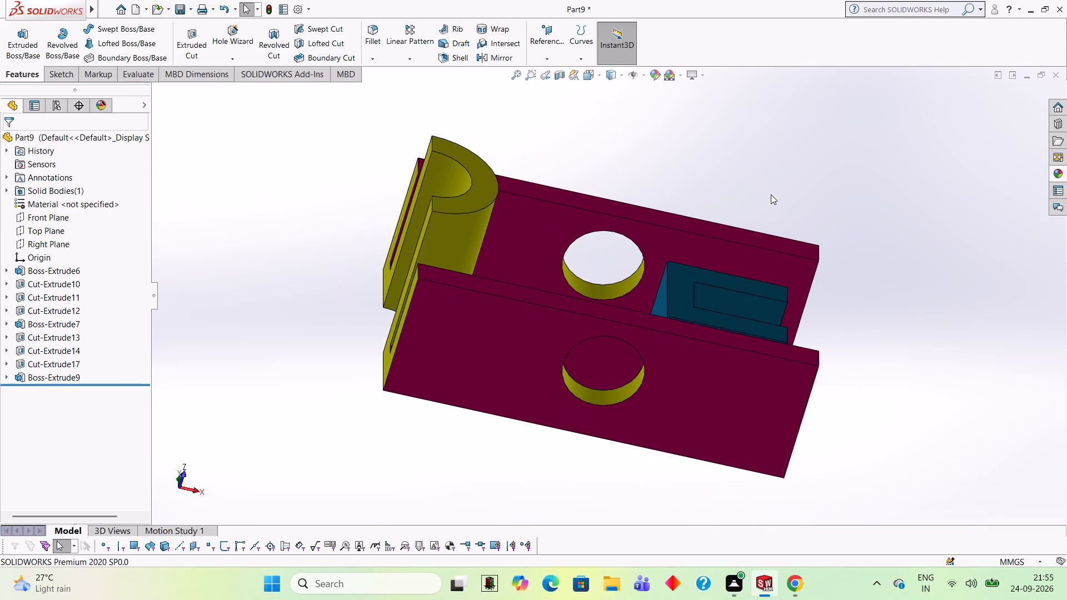
{"action": "middle_click_drag", "start_coordinate": [765, 192], "coordinate": [756, 217]}
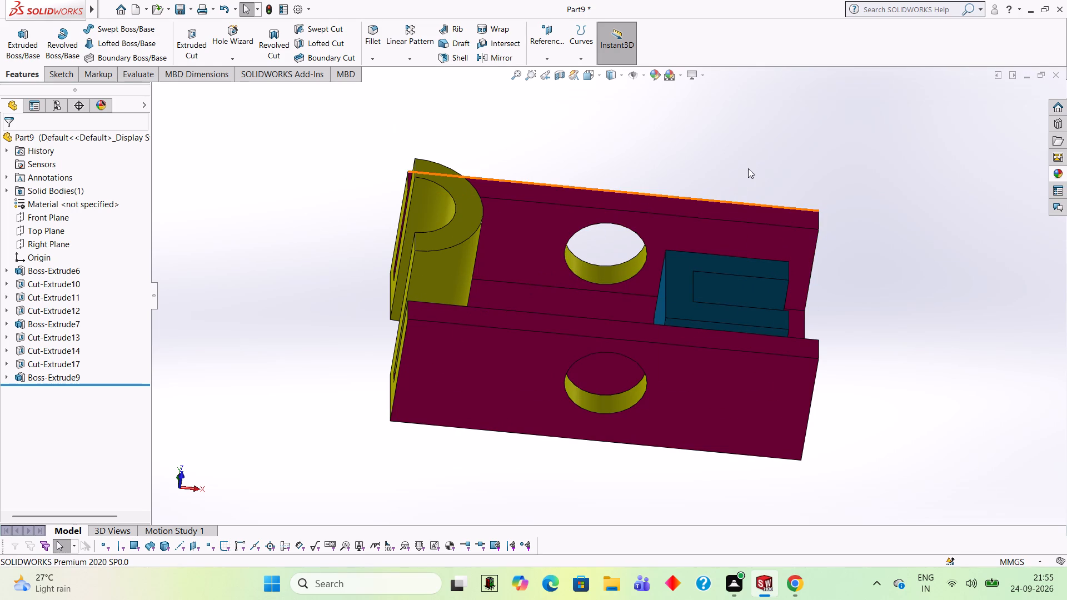
{"action": "middle_click_drag", "start_coordinate": [747, 168], "coordinate": [735, 157]}
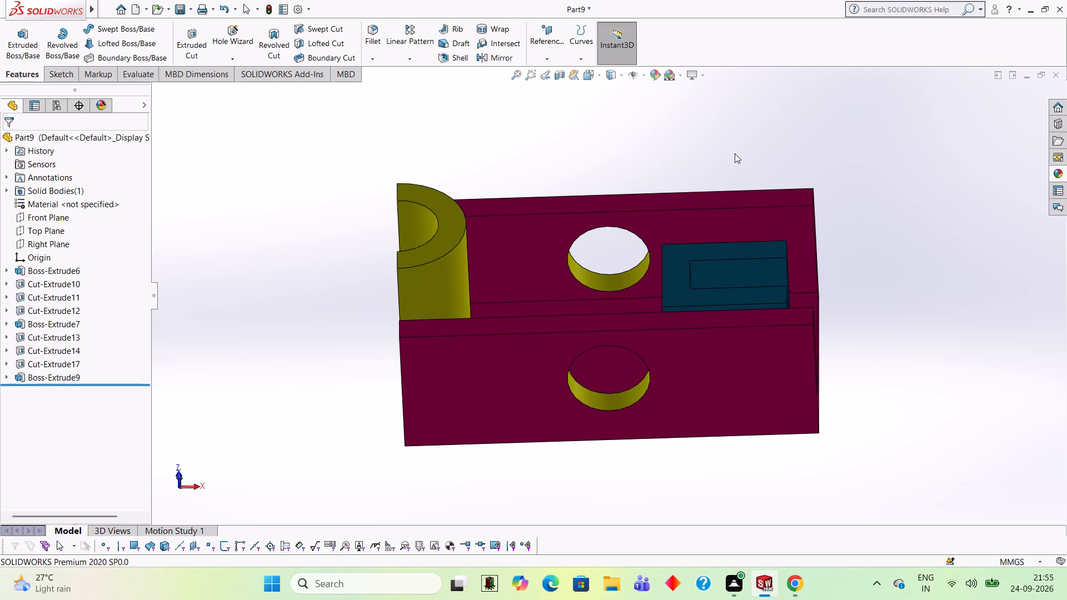
{"action": "key", "text": "ctrl+s"}
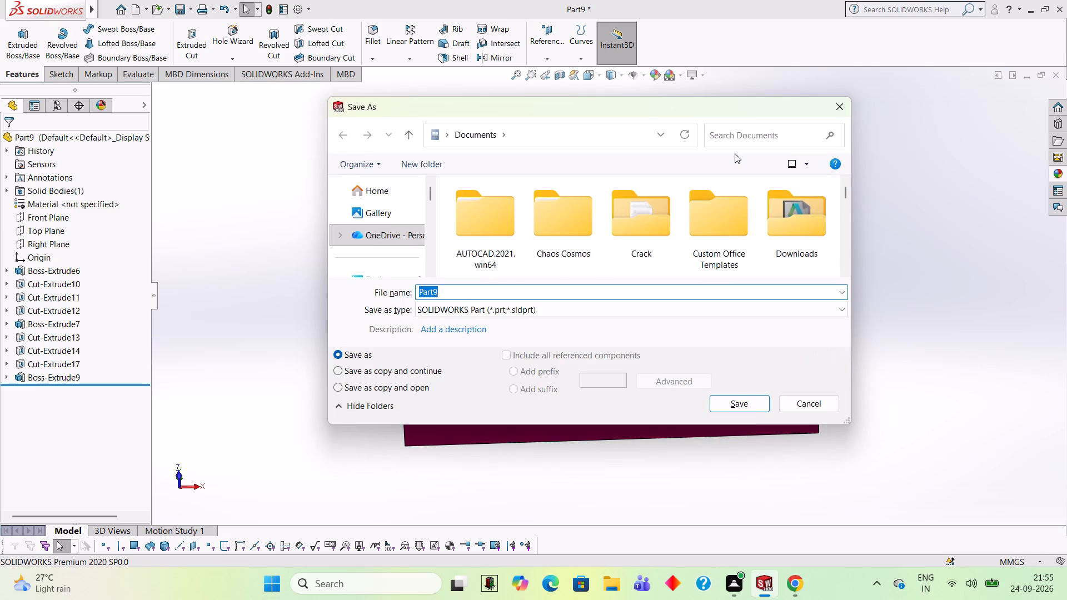
{"action": "type", "text": "95"}
{"action": "key", "text": "BackSpace"}
{"action": "type", "text": "69696"}
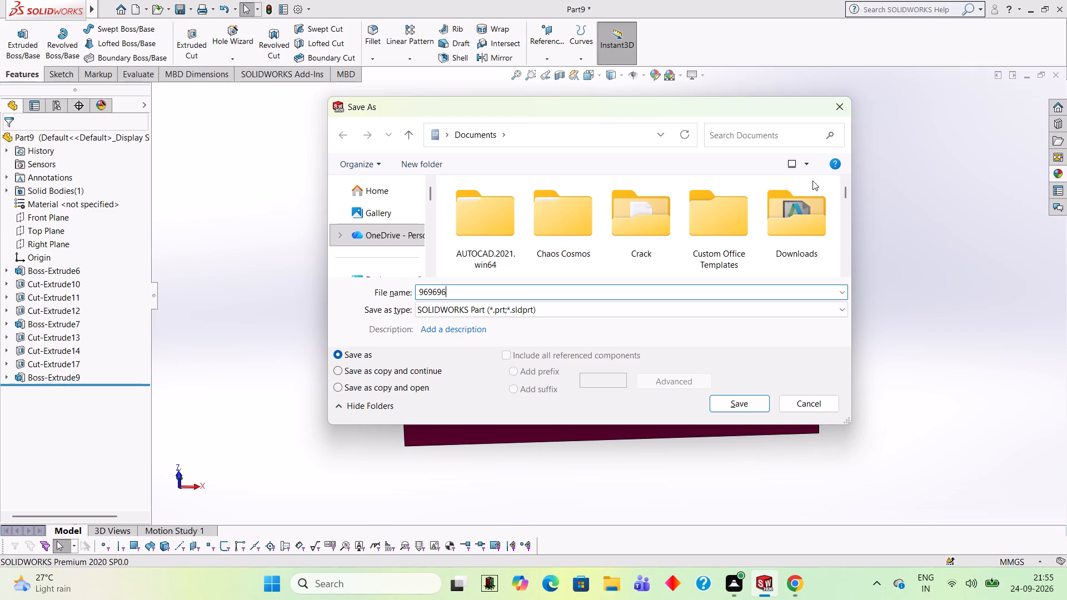
{"action": "left_click", "coordinate": [748, 397]}
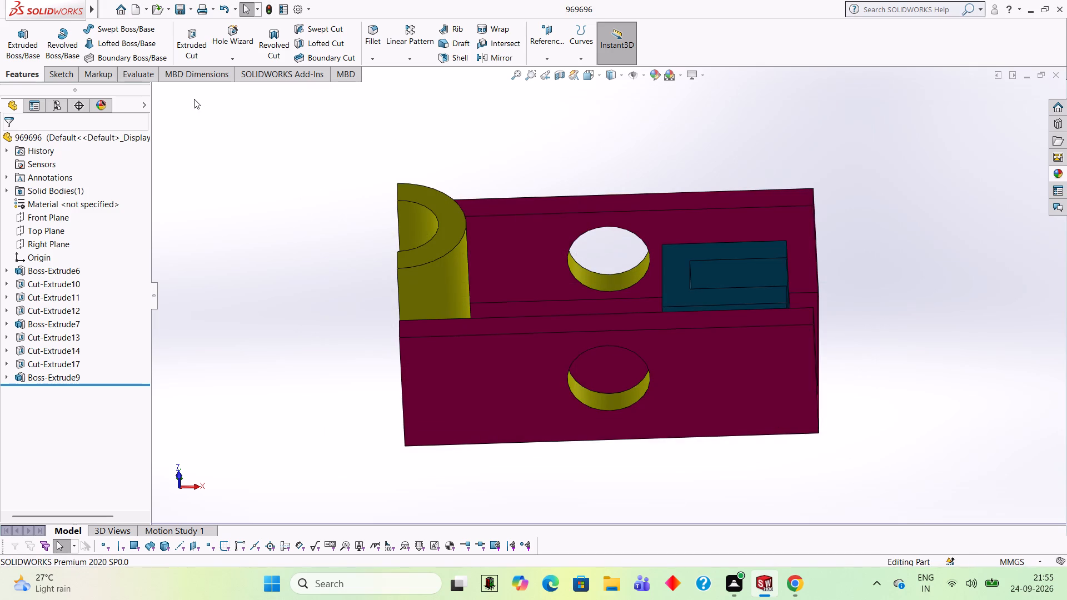
Save a PDF copy of the part as 969696 in the Documents folder.
{"action": "left_click", "coordinate": [188, 13]}
{"action": "left_click", "coordinate": [210, 41]}
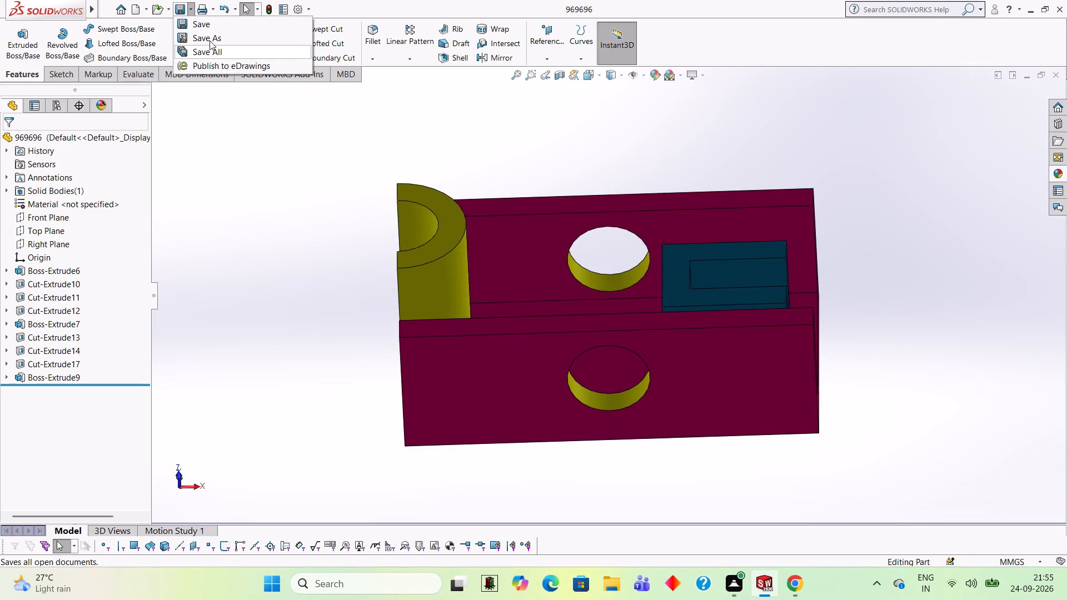
{"action": "left_click", "coordinate": [562, 310]}
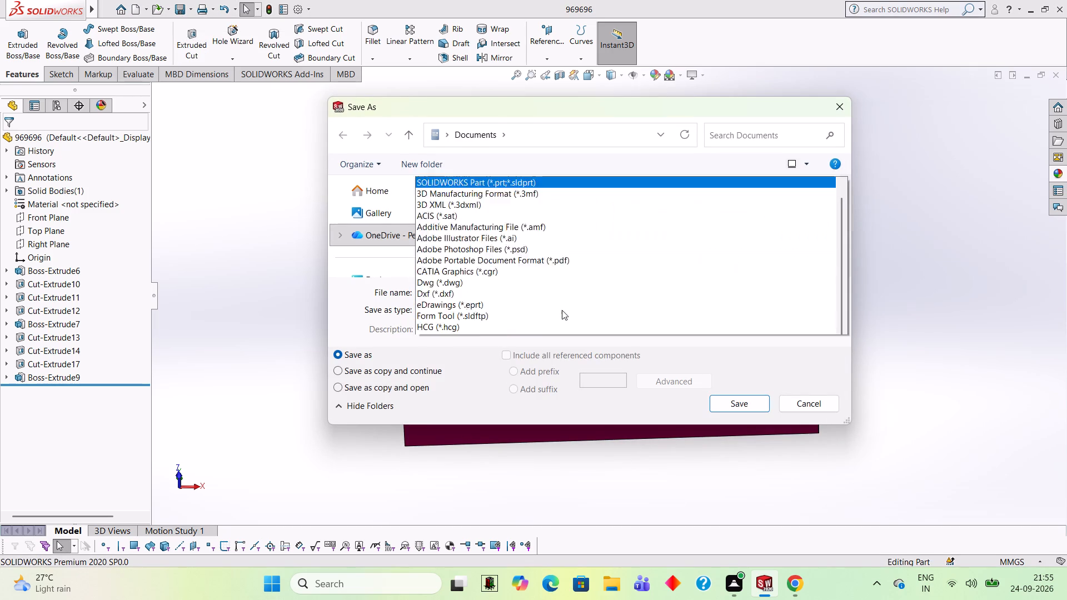
{"action": "left_click", "coordinate": [446, 78]}
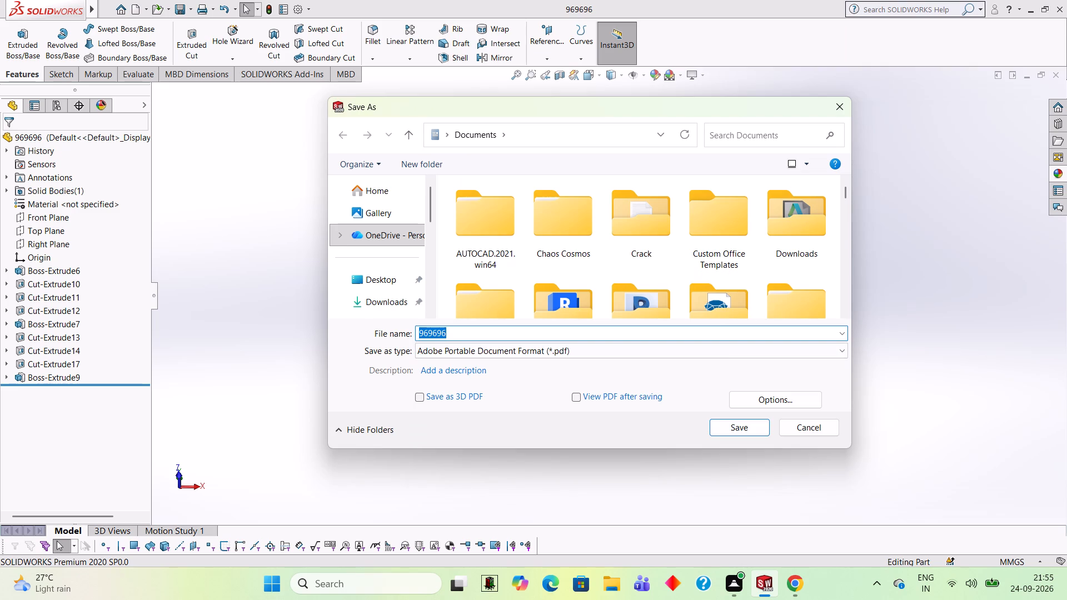
{"action": "left_click", "coordinate": [747, 426]}
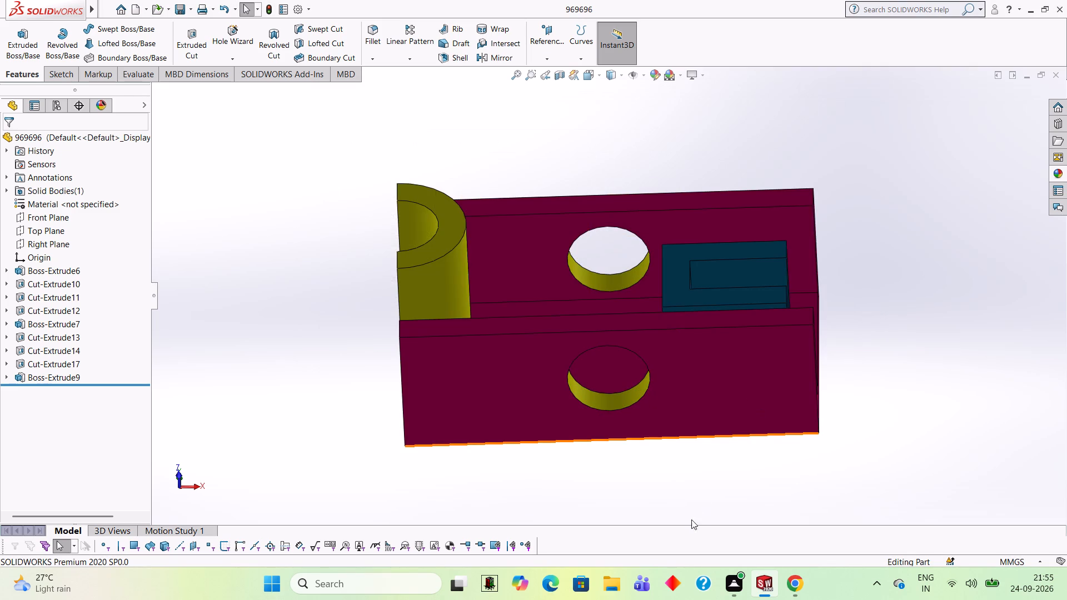